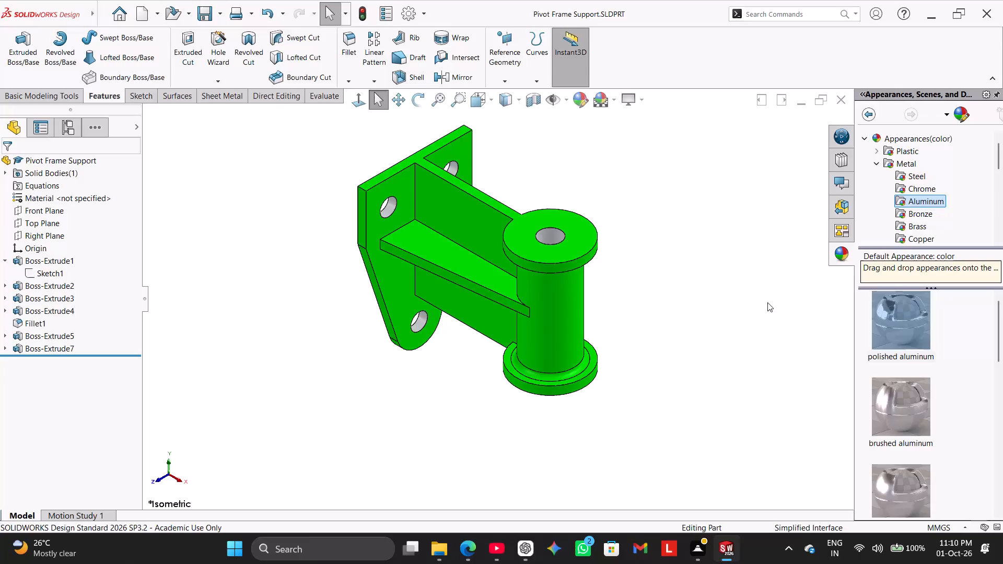
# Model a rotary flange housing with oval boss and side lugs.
# Close the open Pivot Frame Support part.
pyautogui.click(838, 93)
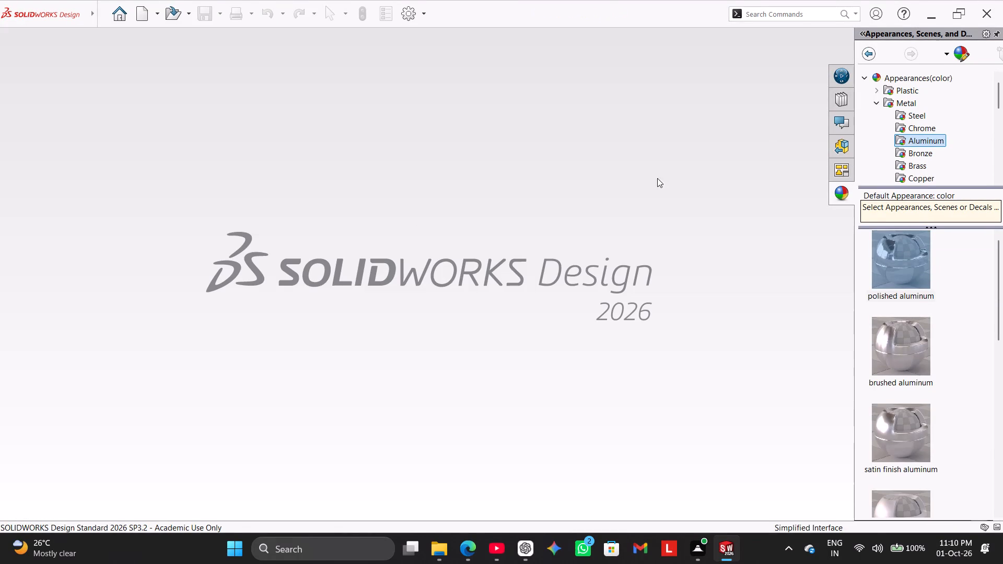
pyautogui.click(139, 188)
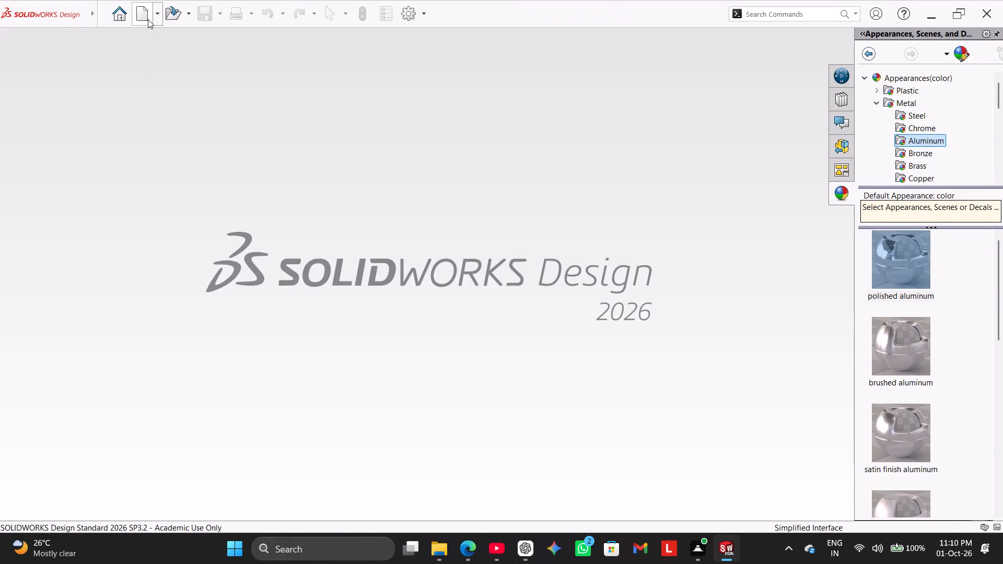
# Create a new part document and set its units to MMGS (millimeter, gram, second).
pyautogui.click(145, 17)
pyautogui.click(263, 233)
pyautogui.click(409, 403)
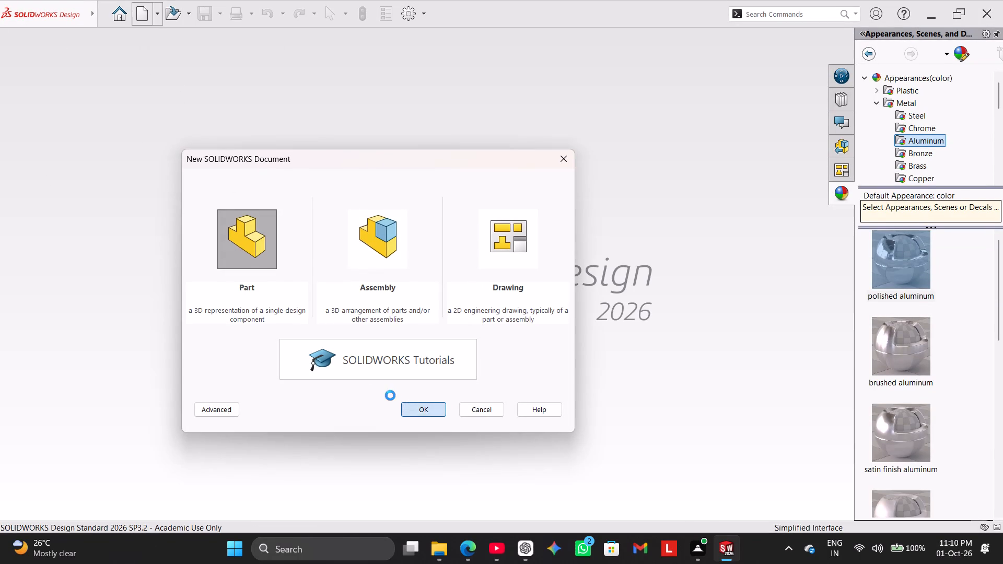
pyautogui.click(949, 524)
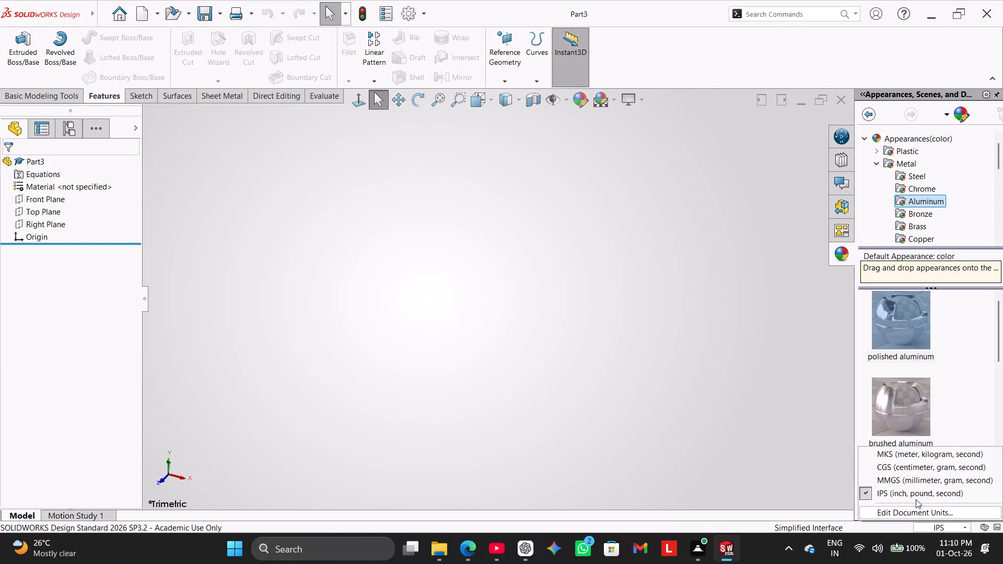
pyautogui.click(915, 482)
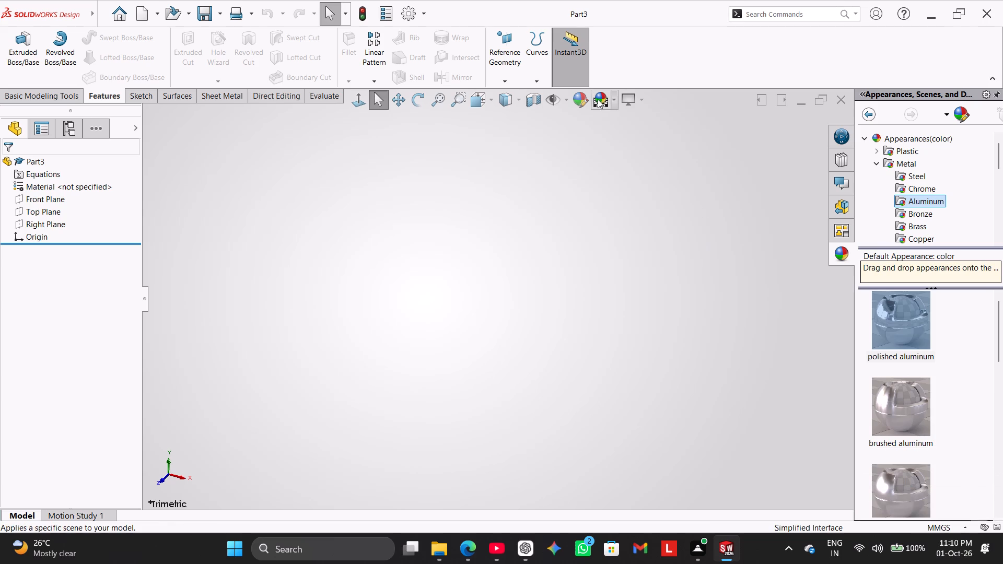
# Change the new part's scene to a plain white background.
pyautogui.click(598, 99)
pyautogui.click(598, 99)
pyautogui.doubleClick(598, 99)
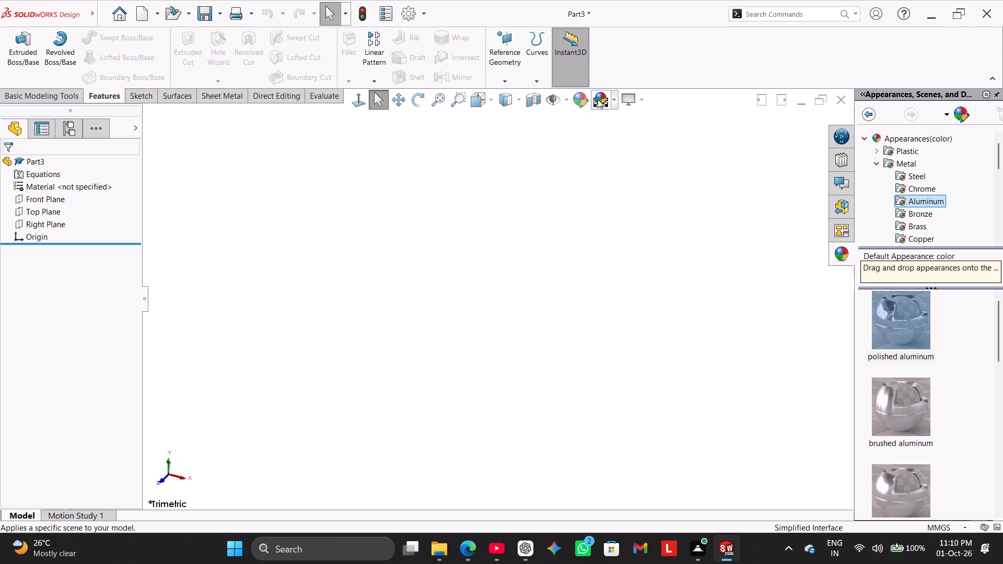
pyautogui.click(314, 193)
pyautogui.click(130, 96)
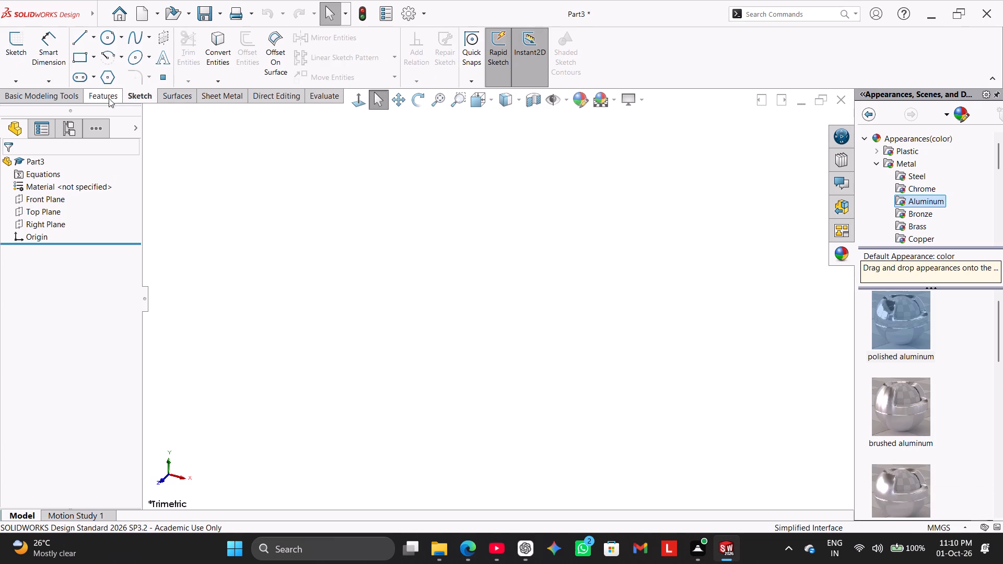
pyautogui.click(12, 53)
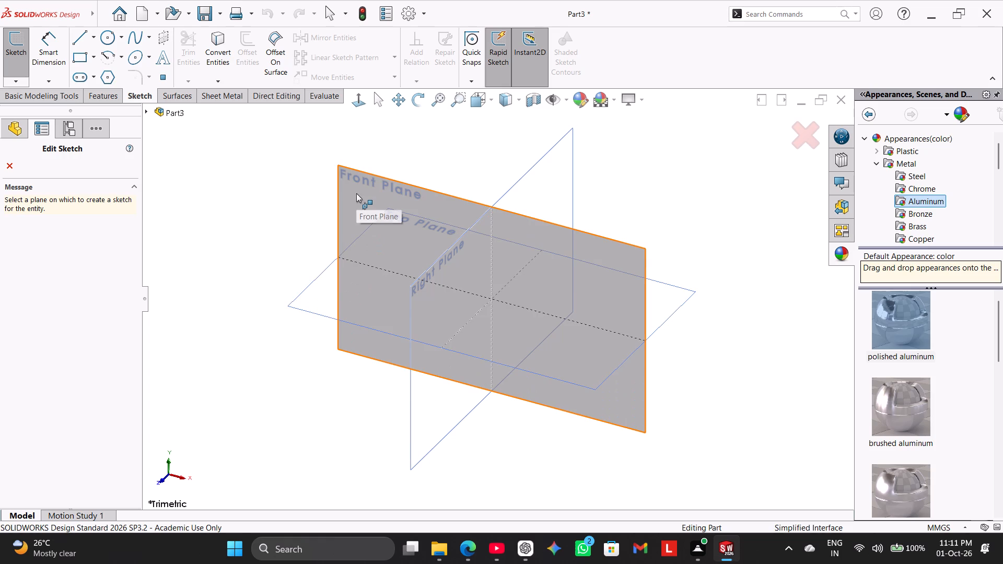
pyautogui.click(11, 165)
# Start a sketch on the Right Plane.
pyautogui.moveTo(263, 272); pyautogui.dragTo(651, 86, button='right')
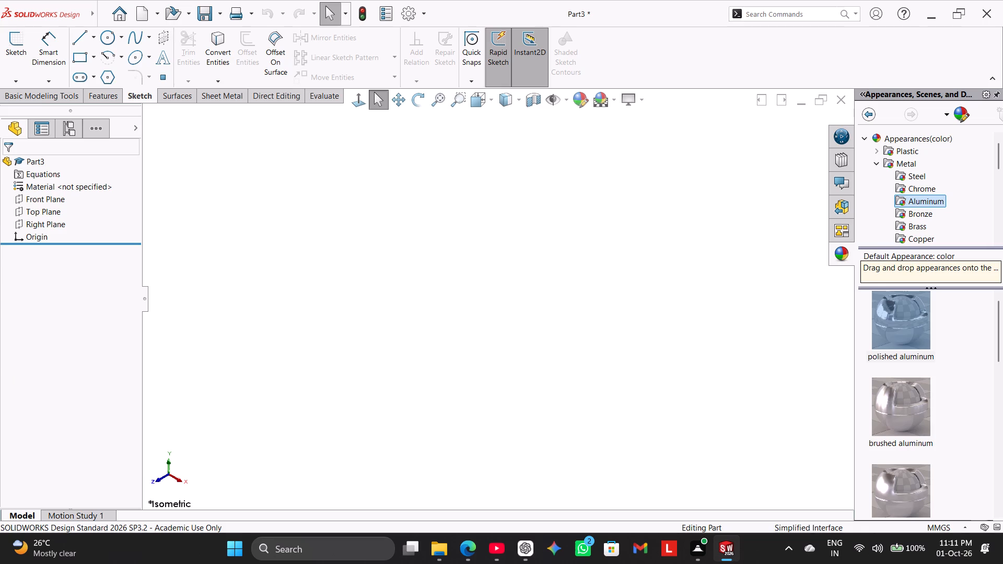
pyautogui.click(30, 221)
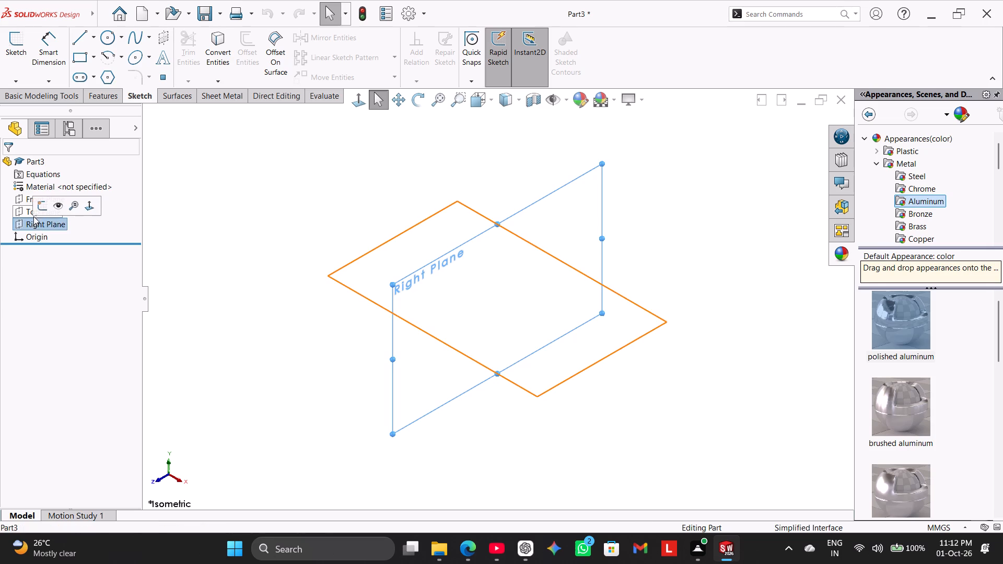
pyautogui.click(40, 208)
pyautogui.click(204, 249)
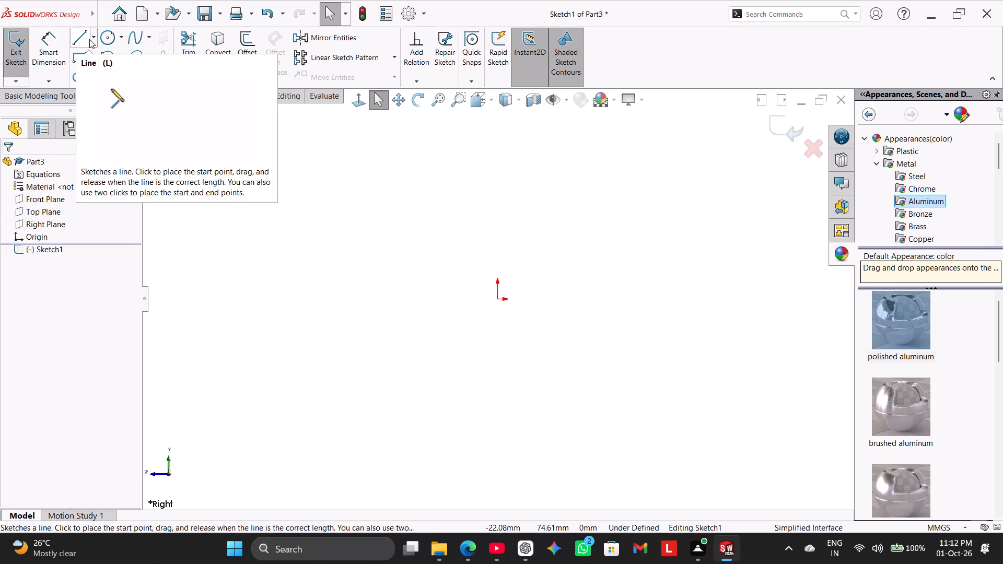
# Sketch a centerline about 59 mm long from the origin and make it vertical.
pyautogui.click(92, 39)
pyautogui.click(113, 65)
pyautogui.click(497, 300)
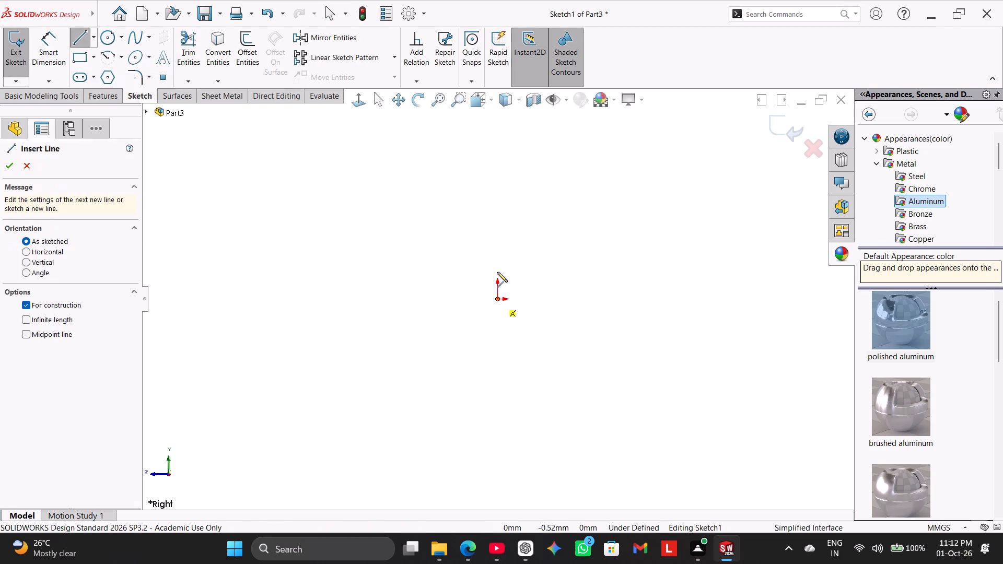
pyautogui.click(498, 109)
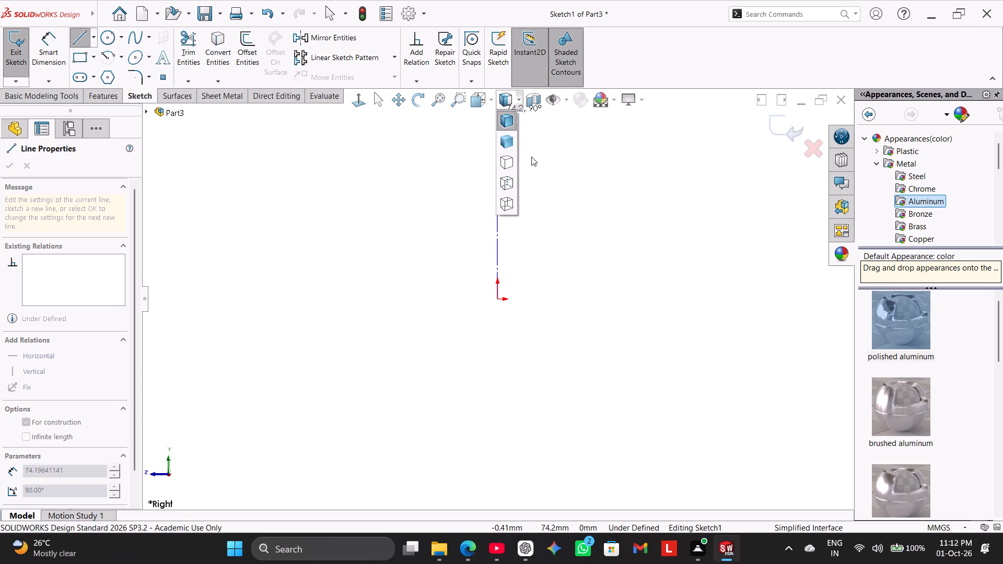
pyautogui.rightClick(531, 157)
pyautogui.click(564, 166)
pyautogui.rightClick(564, 202)
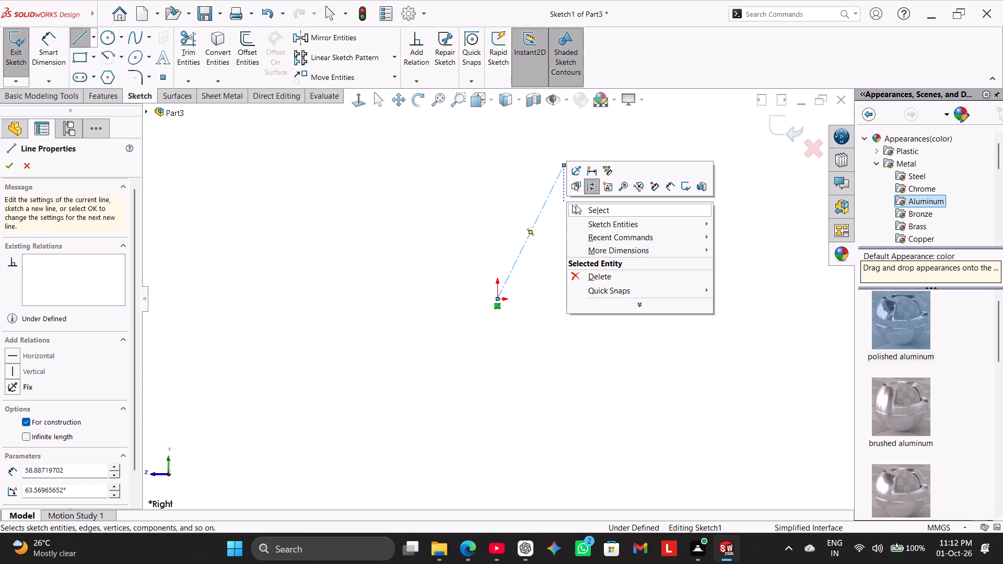
pyautogui.click(583, 209)
pyautogui.click(545, 203)
pyautogui.click(598, 157)
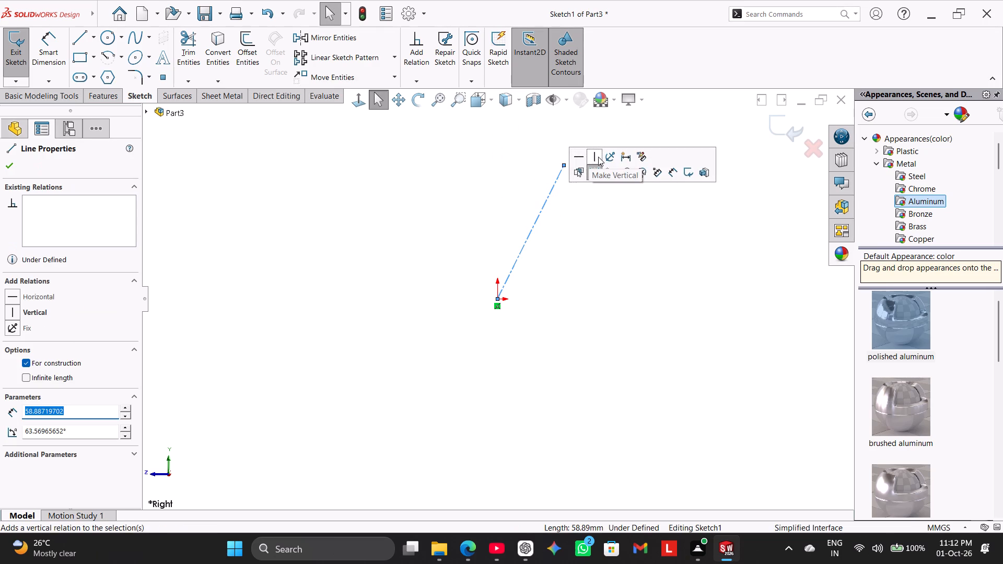
pyautogui.click(402, 194)
# Lengthen the vertical centerline by moving its free end farther up from the origin.
pyautogui.scroll(-4, 499, 149)
pyautogui.moveTo(495, 190); pyautogui.dragTo(495, 150)
pyautogui.scroll(3, 446, 248)
pyautogui.click(421, 238)
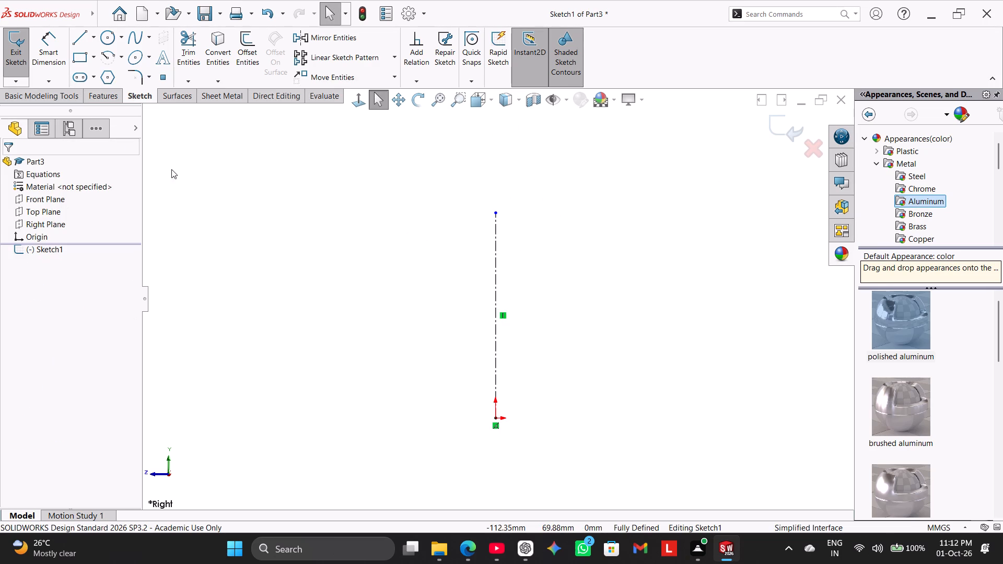
# Sketch the profile's stepped inner side about 42.5 mm from the centerline: 19 mm vertical, 6 mm inward, 12 mm slant, and a small rectangular step toward the axis.
pyautogui.click(84, 36)
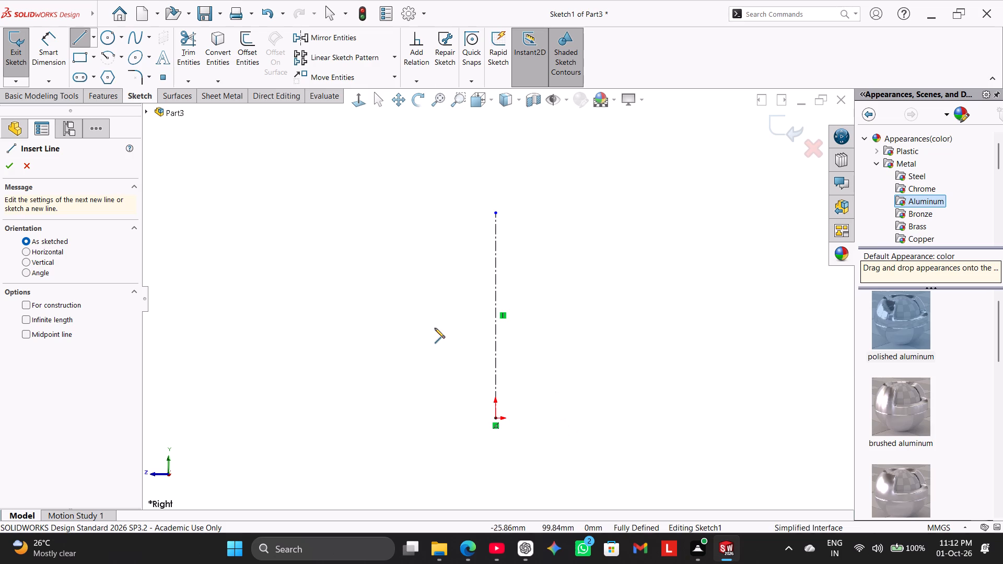
pyautogui.click(627, 418)
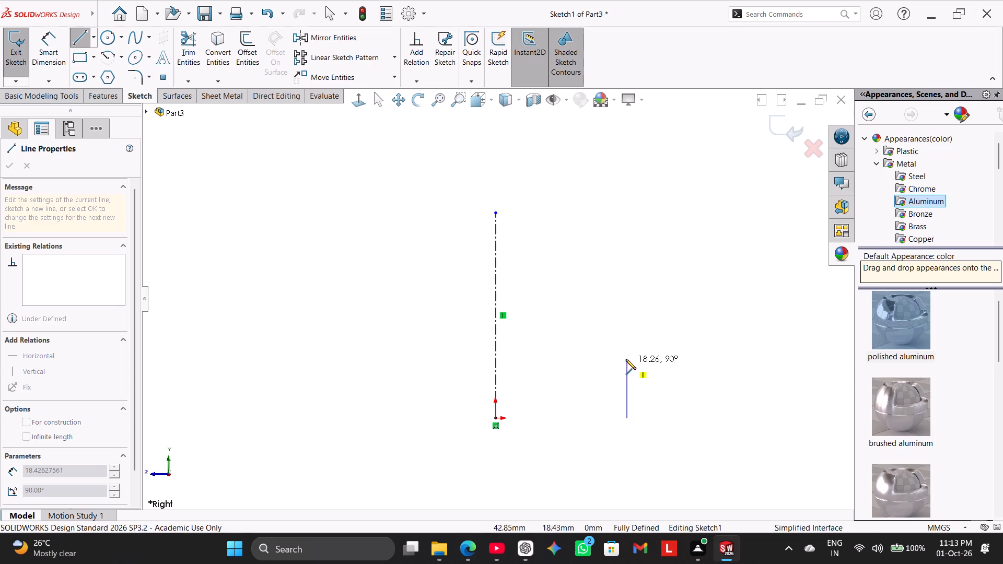
pyautogui.click(626, 359)
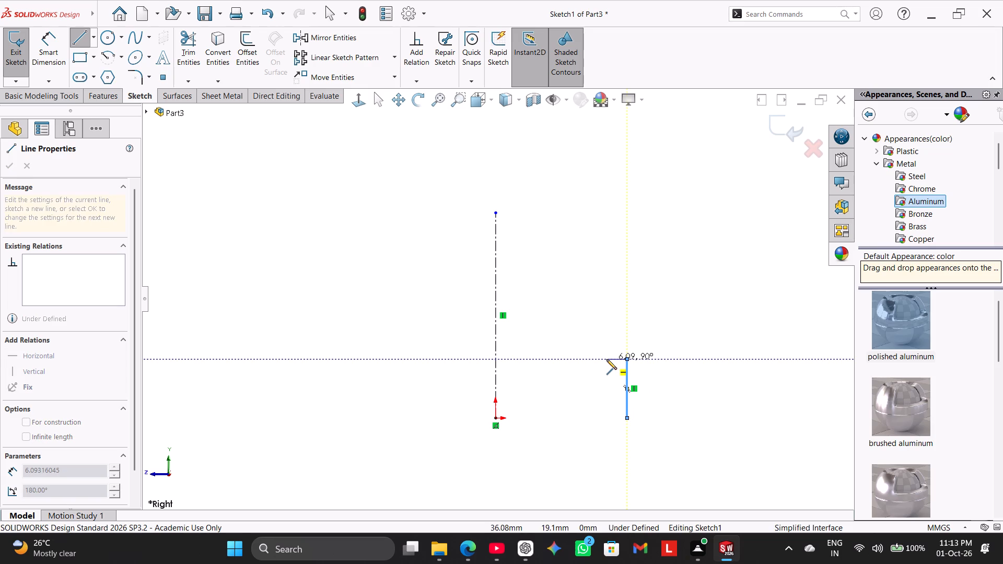
pyautogui.click(607, 359)
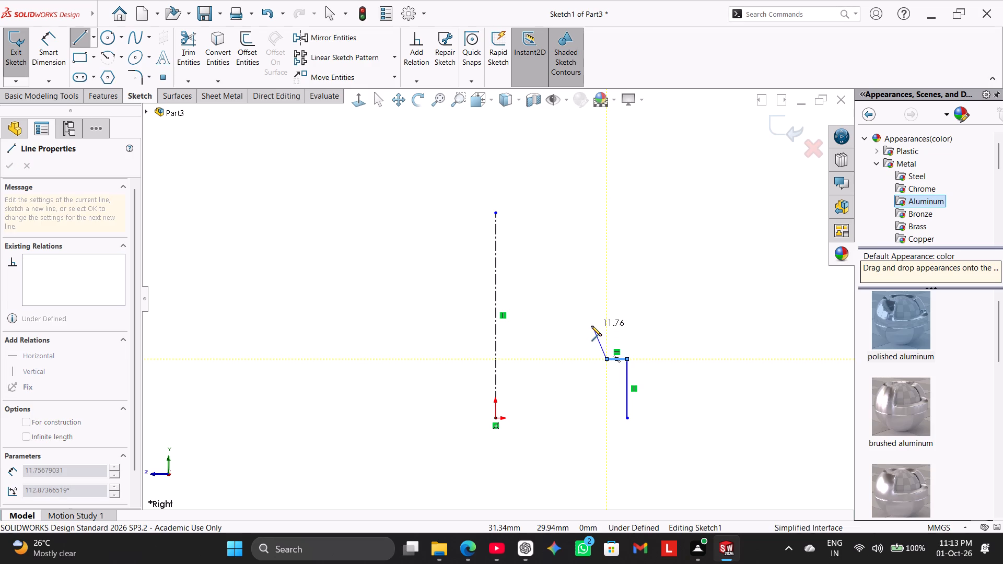
pyautogui.click(591, 326)
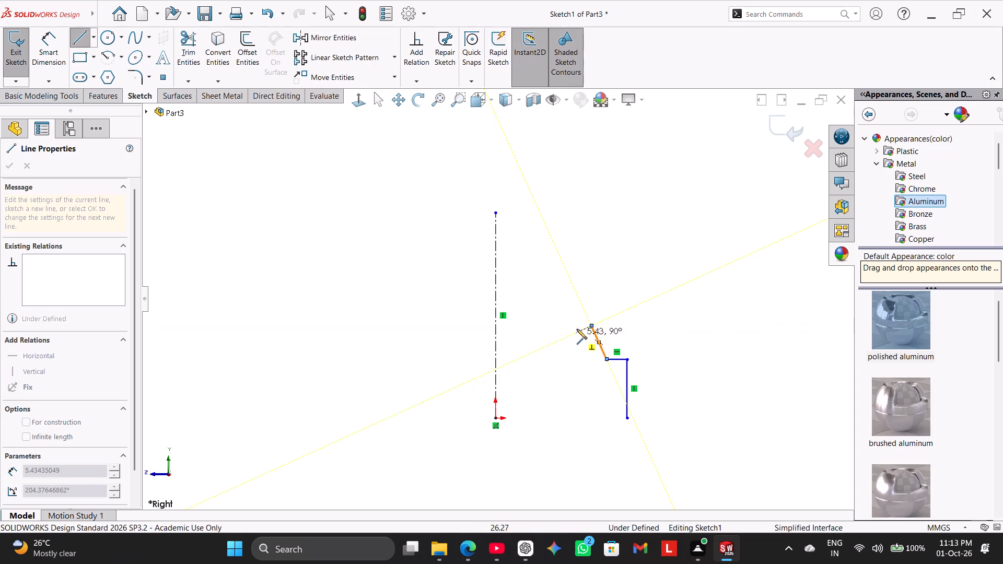
pyautogui.click(577, 328)
pyautogui.click(574, 299)
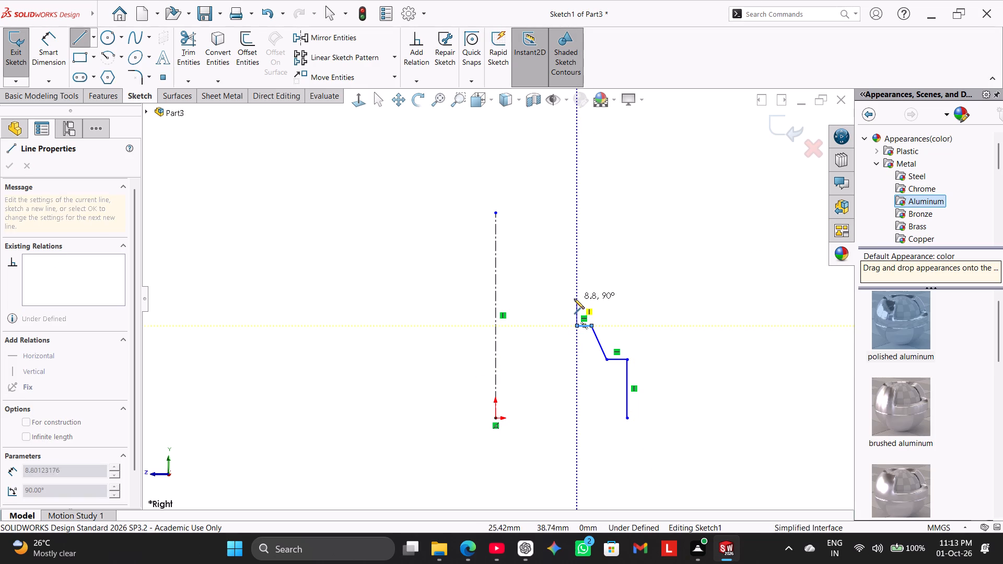
pyautogui.click(601, 297)
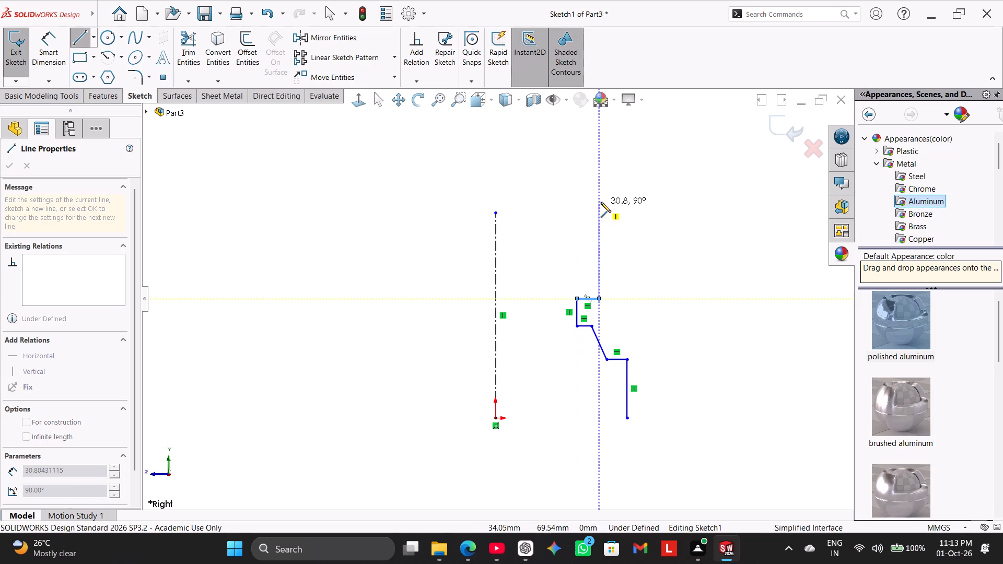
# Continue the profile with a tall narrow upper wall, a wide horizontal flange top, and an outer vertical edge down to the origin's level.
pyautogui.click(601, 196)
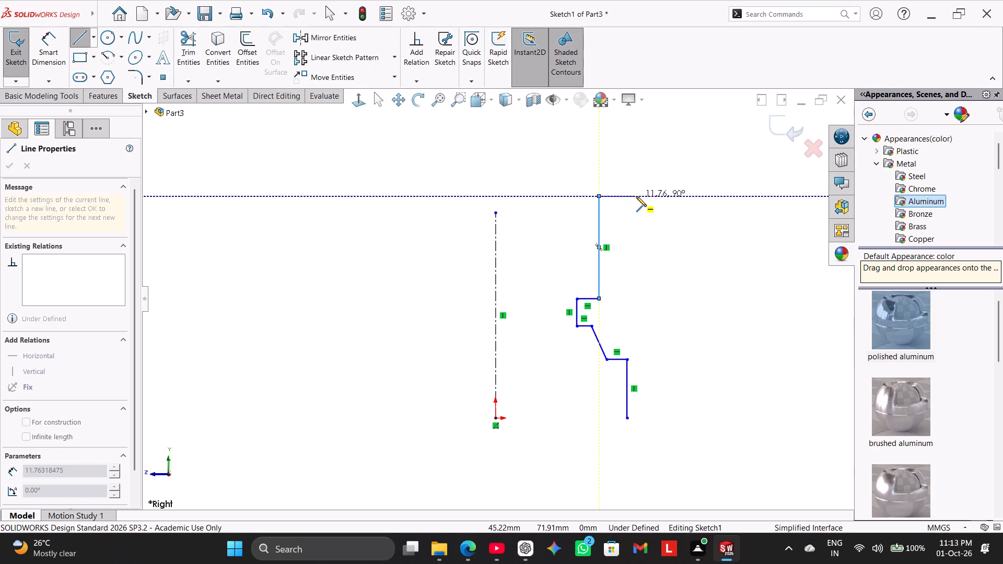
pyautogui.click(628, 196)
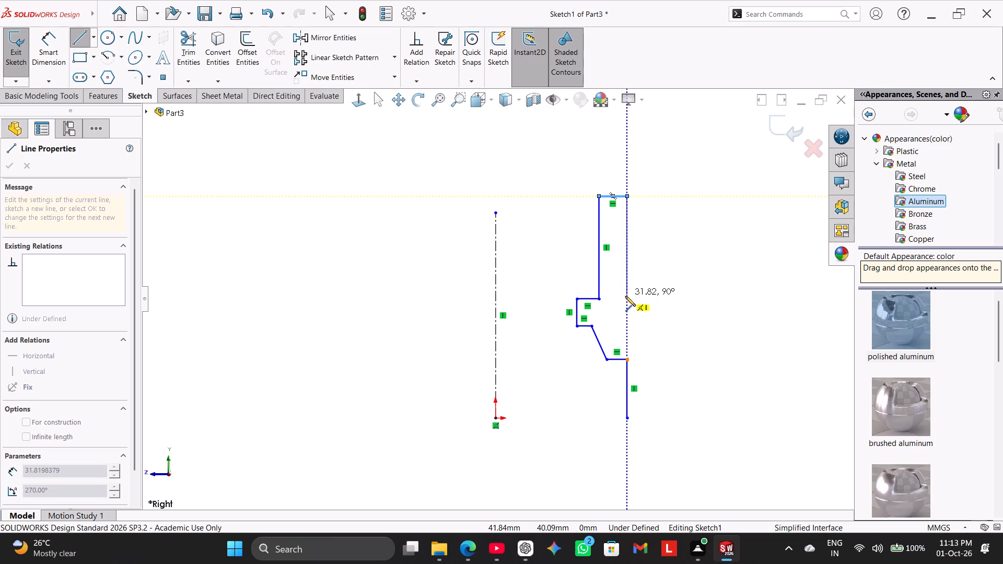
pyautogui.click(625, 335)
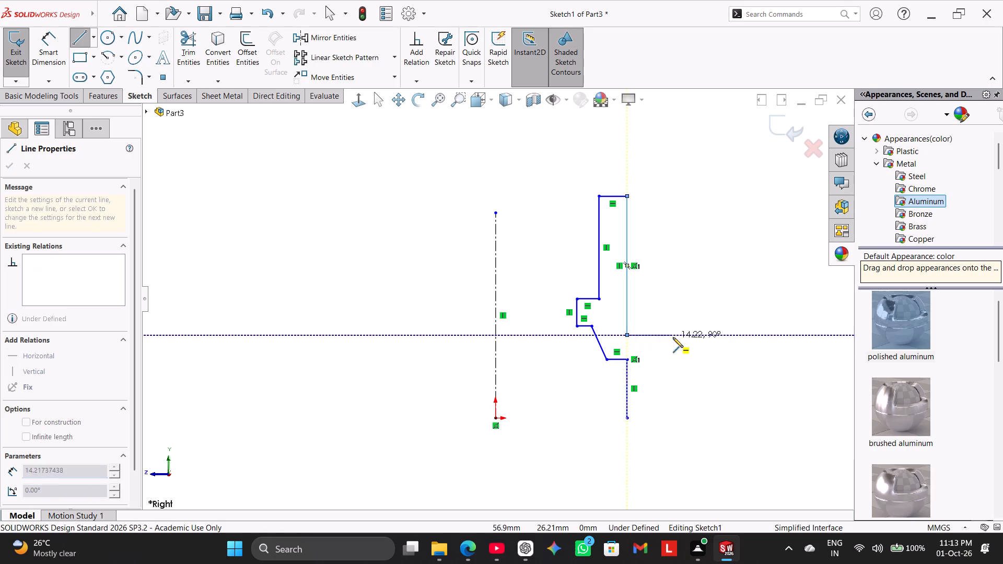
pyautogui.click(755, 334)
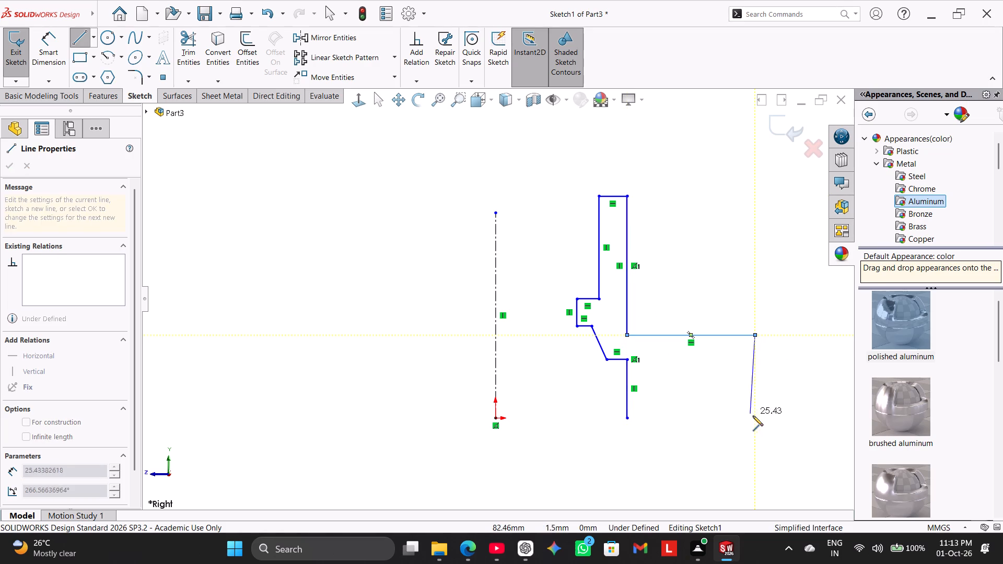
pyautogui.click(753, 417)
pyautogui.rightClick(390, 375)
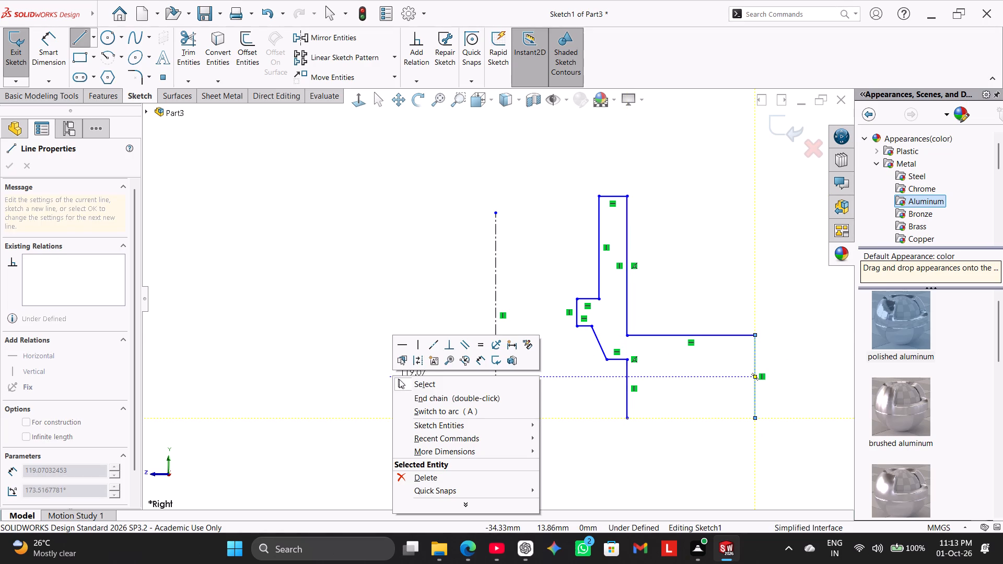
pyautogui.click(510, 388)
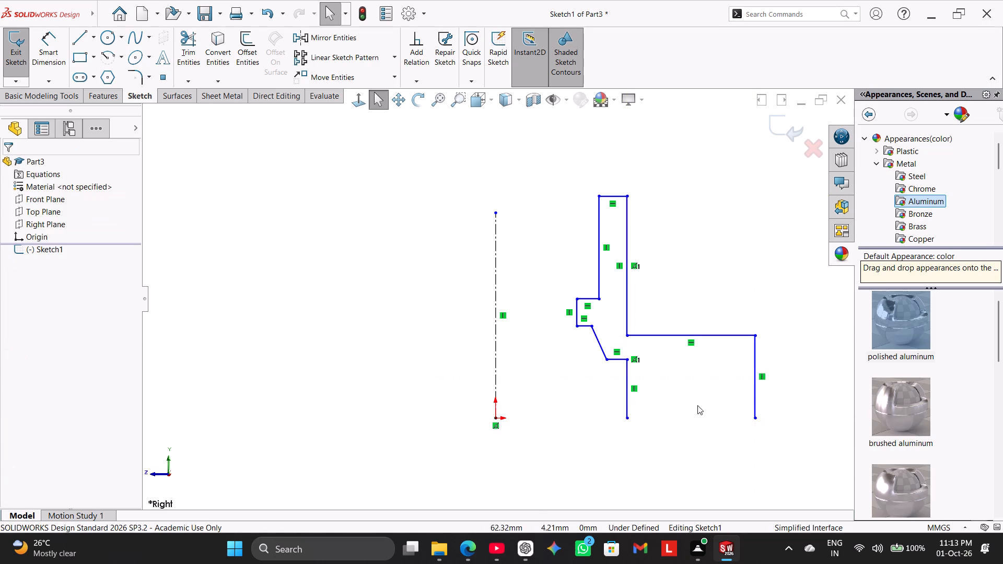
# Close the profile with a horizontal bottom line between the outer and inner vertical edges.
pyautogui.click(79, 40)
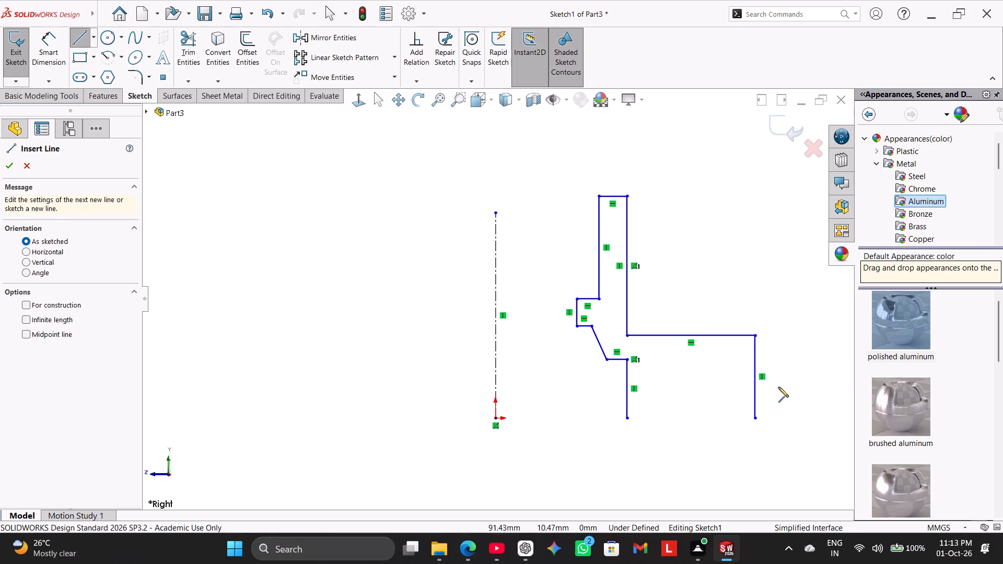
pyautogui.click(755, 418)
pyautogui.click(628, 420)
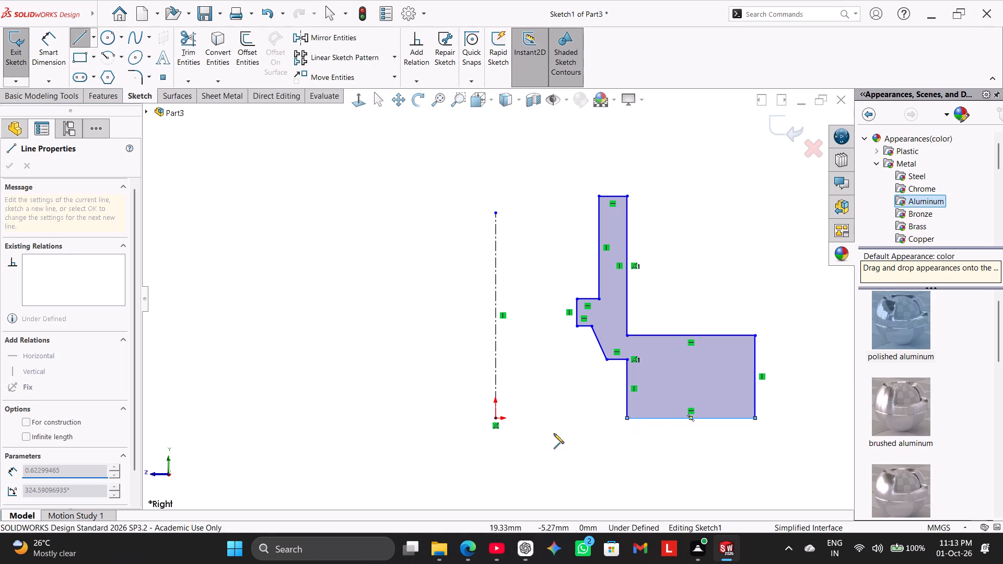
pyautogui.rightClick(553, 433)
pyautogui.click(574, 442)
# Add a coincident relation between the origin point and the profile's bottom line.
pyautogui.keyDown('ctrl'); pyautogui.click(494, 418); pyautogui.keyUp('ctrl')
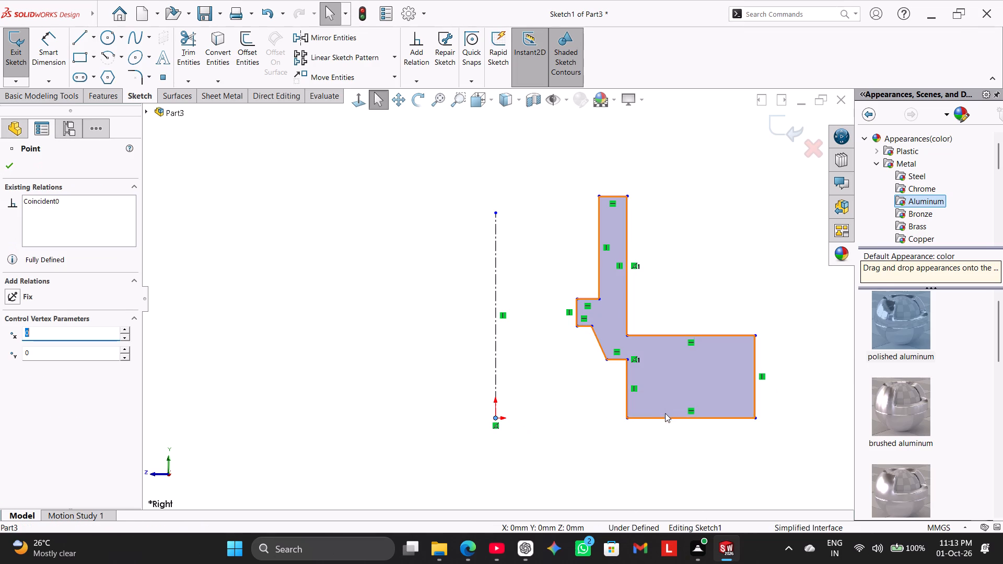
pyautogui.keyDown('ctrl'); pyautogui.click(665, 418); pyautogui.keyUp('ctrl')
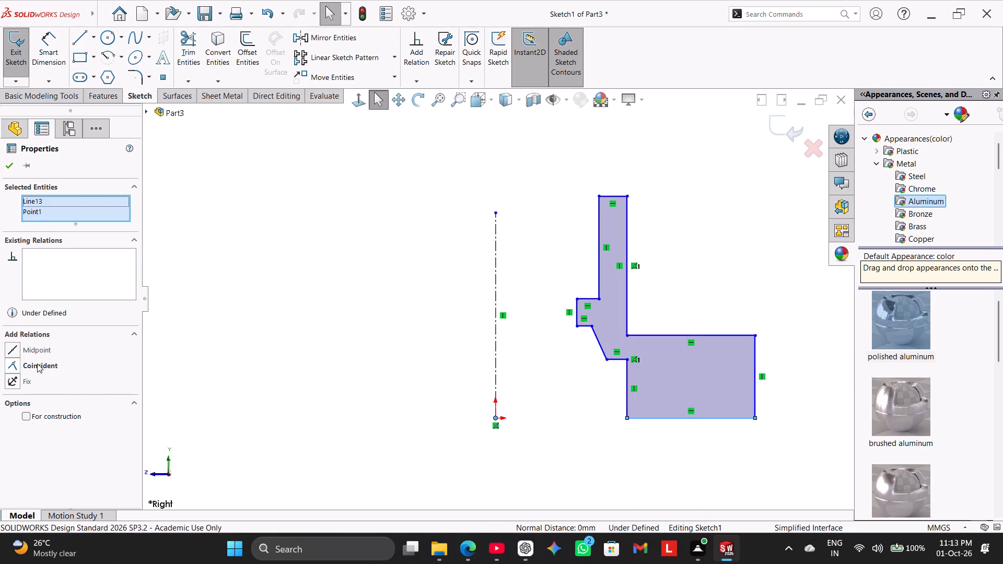
pyautogui.click(37, 363)
pyautogui.click(253, 384)
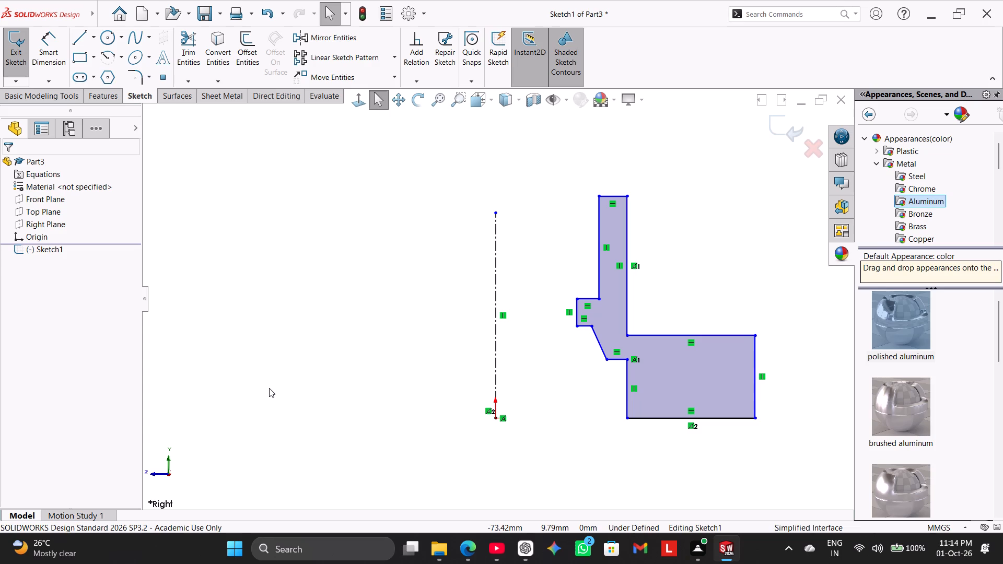
# Extend the vertical centerline's upper endpoint to about 79 mm above the origin, past the profile's top.
pyautogui.click(60, 37)
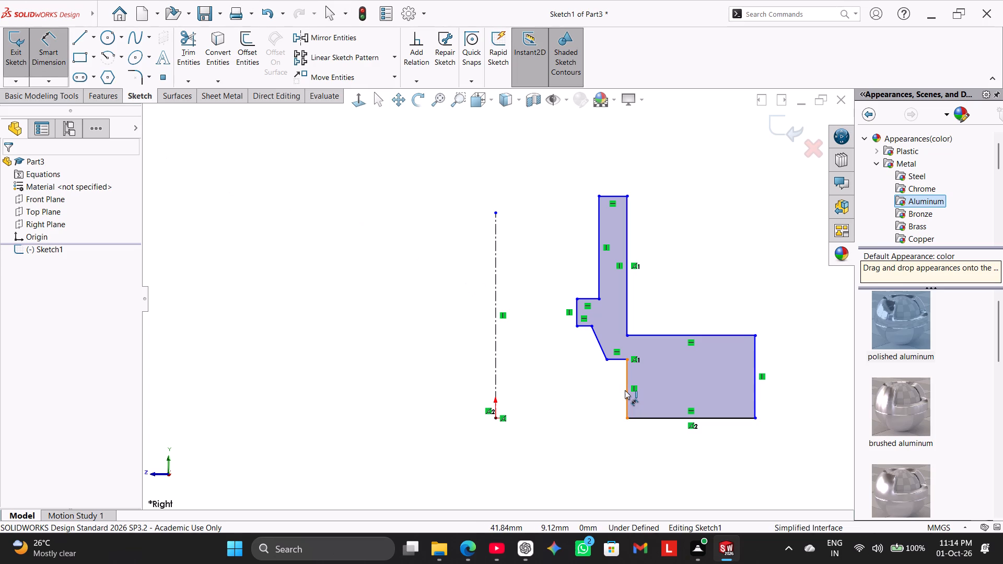
pyautogui.rightClick(458, 187)
pyautogui.click(495, 220)
pyautogui.moveTo(495, 214); pyautogui.dragTo(495, 174)
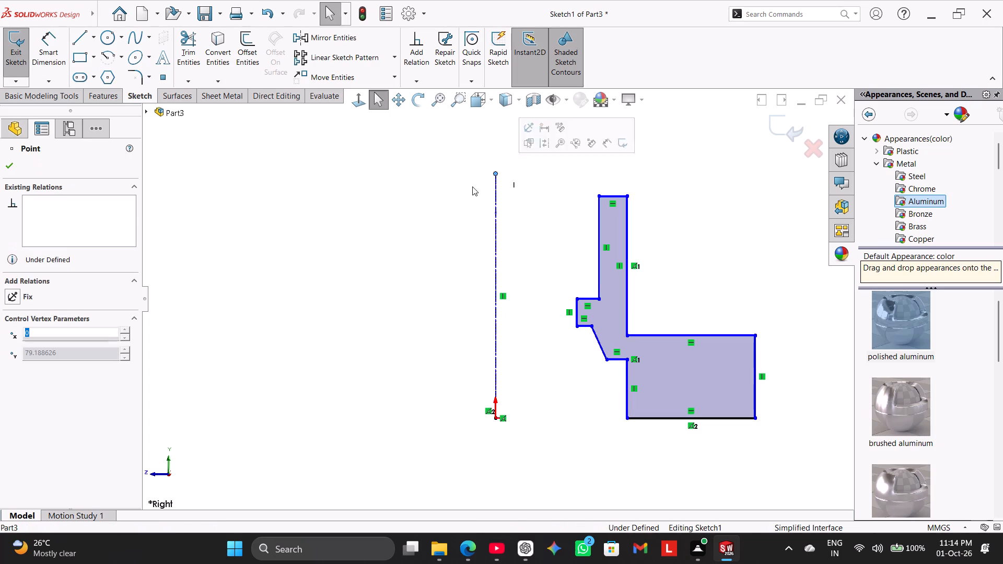
pyautogui.rightClick(379, 212)
pyautogui.click(264, 211)
# Dimension the flange's outer vertical edge at 9 mm.
pyautogui.moveTo(264, 211); pyautogui.dragTo(407, 205, button='right')
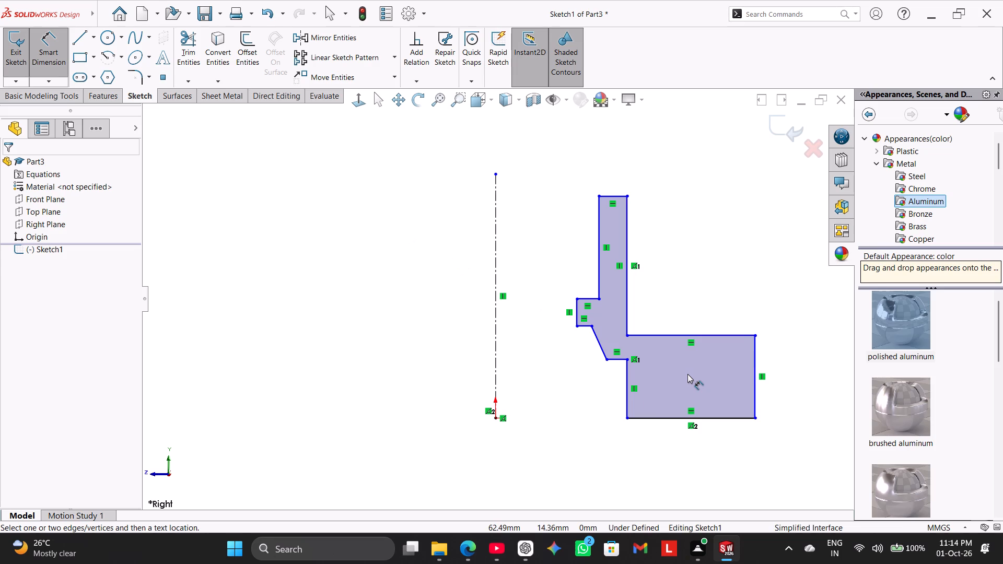
pyautogui.click(755, 362)
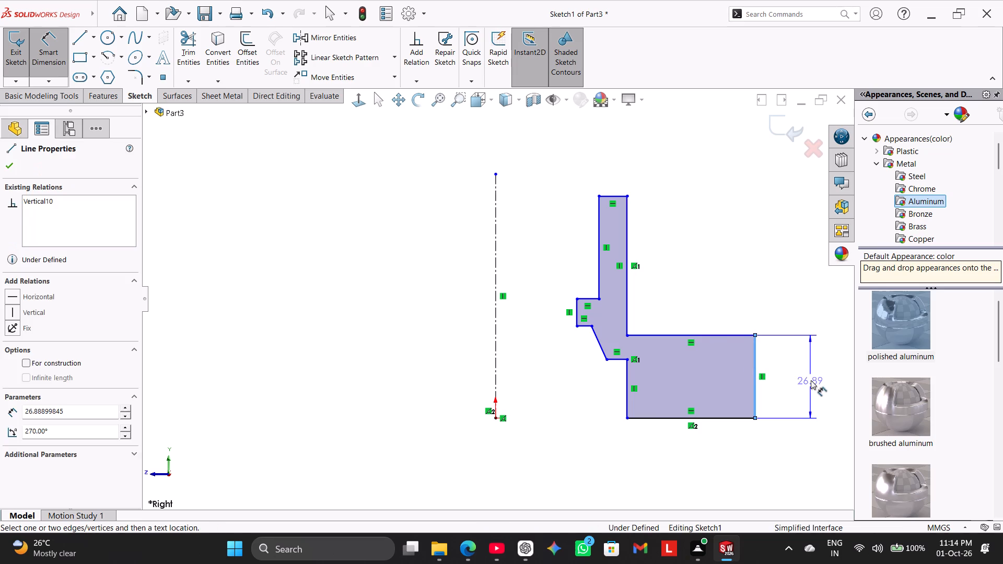
pyautogui.click(811, 380)
pyautogui.press('9')
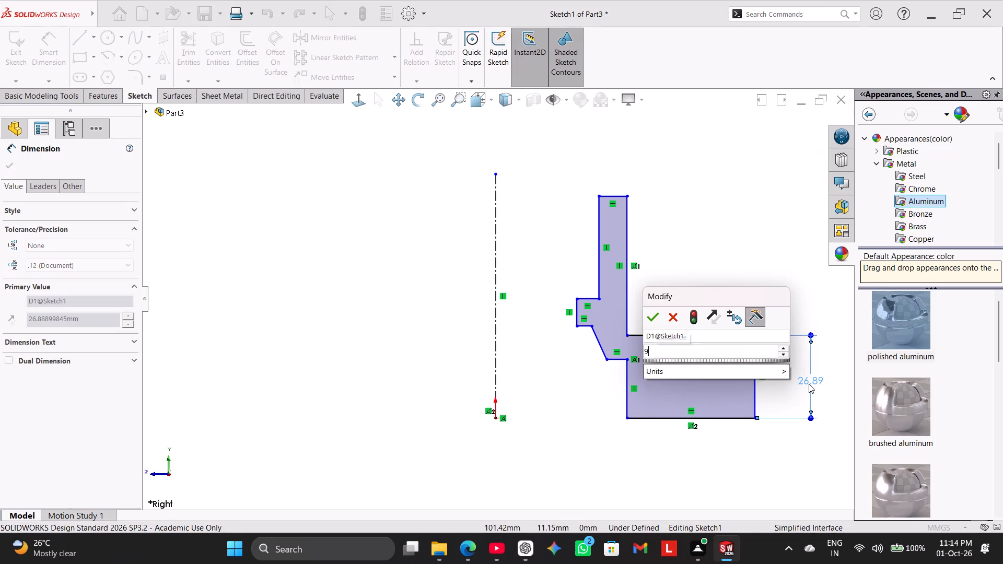
pyautogui.press('Return')
pyautogui.click(734, 260)
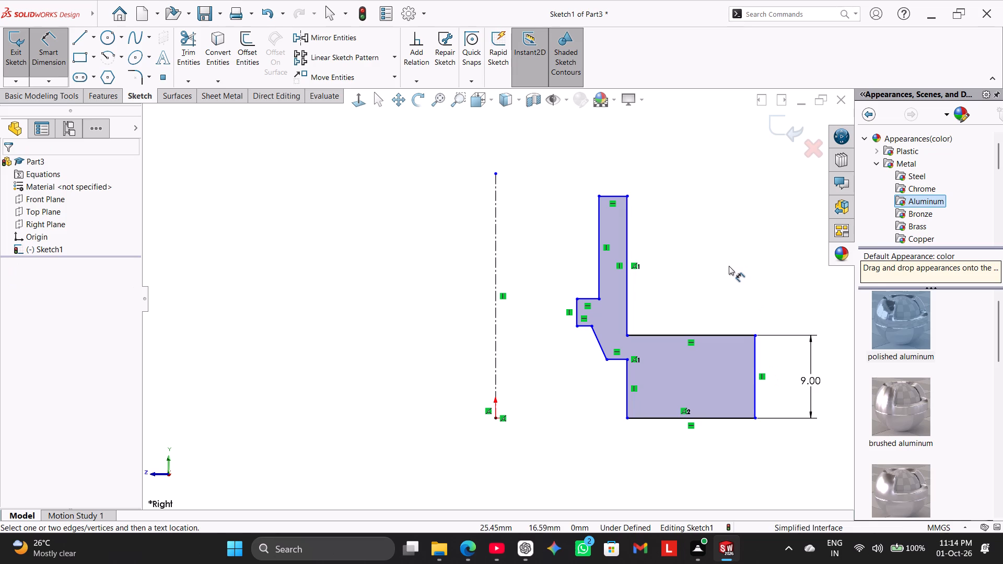
pyautogui.rightClick(662, 277)
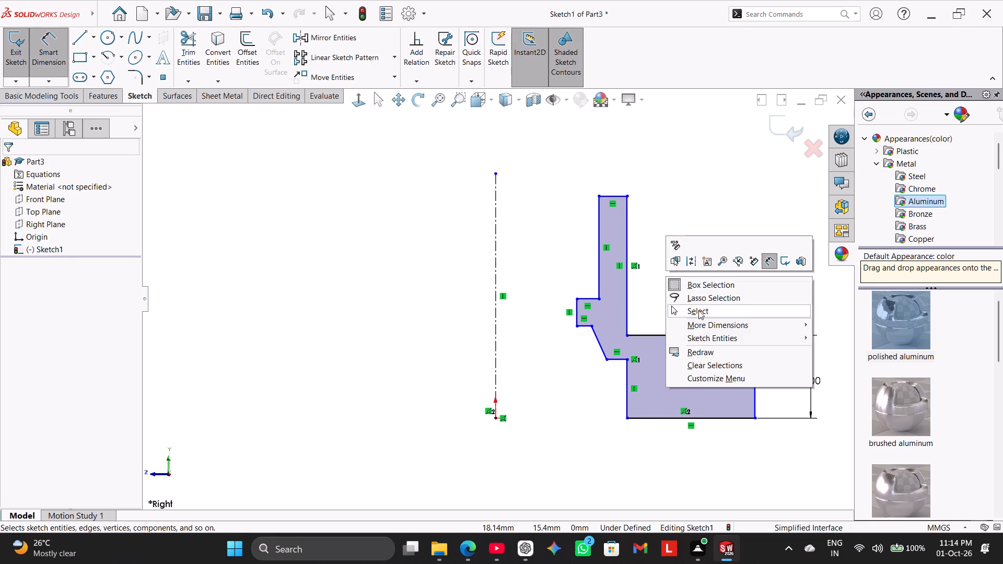
pyautogui.click(698, 310)
# Delete the coincident relation tying the upper wall's outer edge to the lower inner edge's top corner, and move the wall edge outward.
pyautogui.rightClick(635, 360)
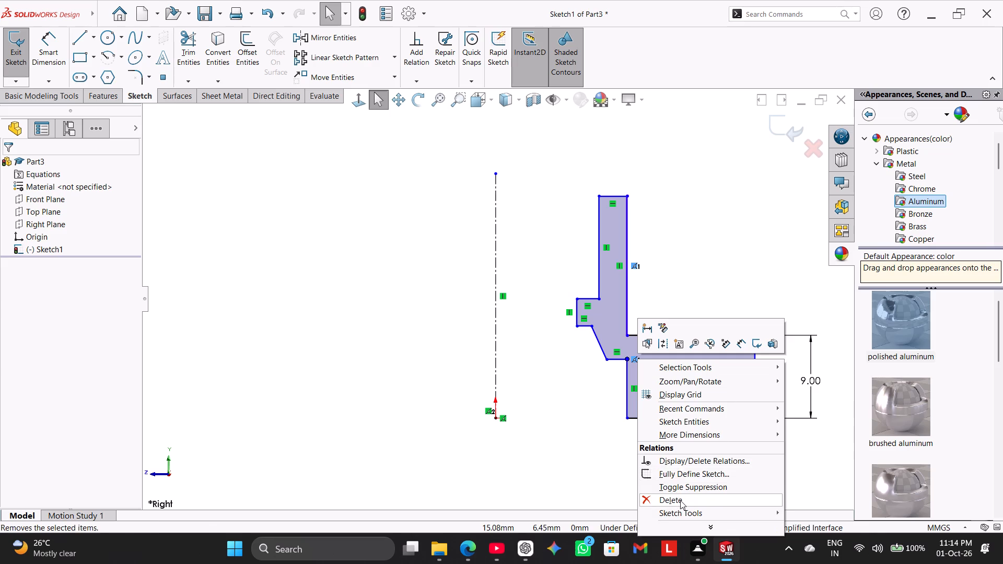
pyautogui.click(680, 500)
pyautogui.moveTo(625, 284); pyautogui.dragTo(646, 284)
pyautogui.click(556, 357)
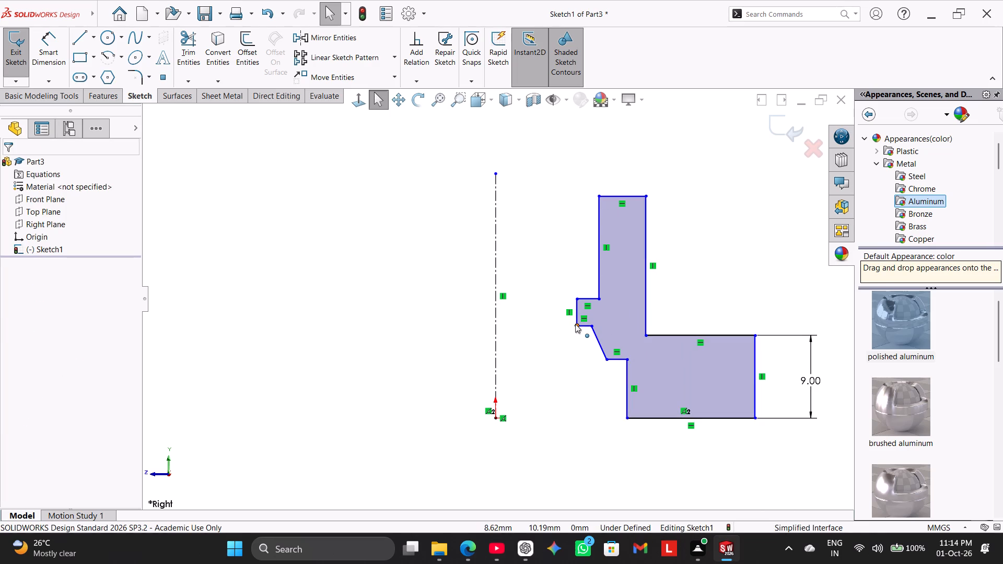
# Start another Smart Dimension for the profile sketch.
pyautogui.click(43, 49)
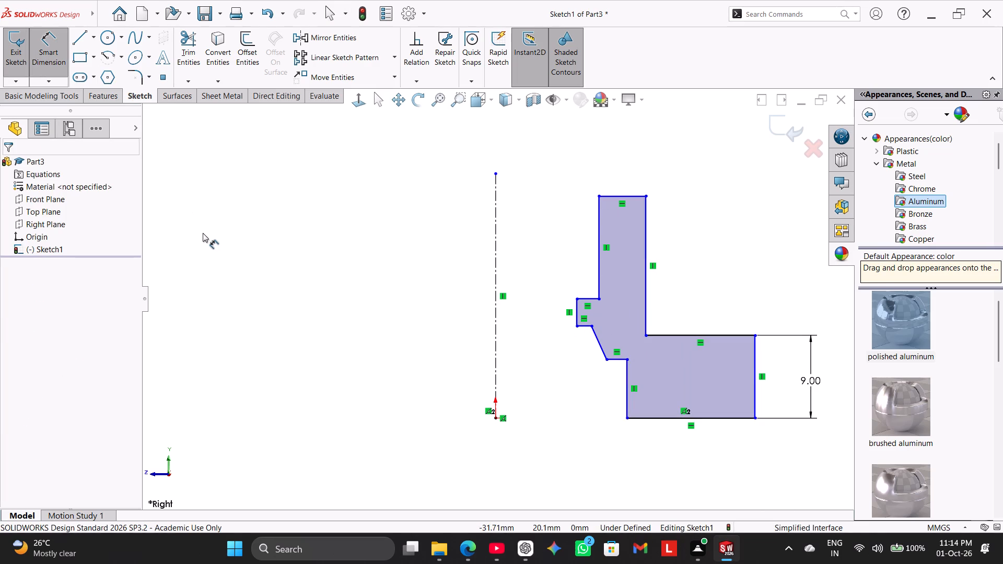
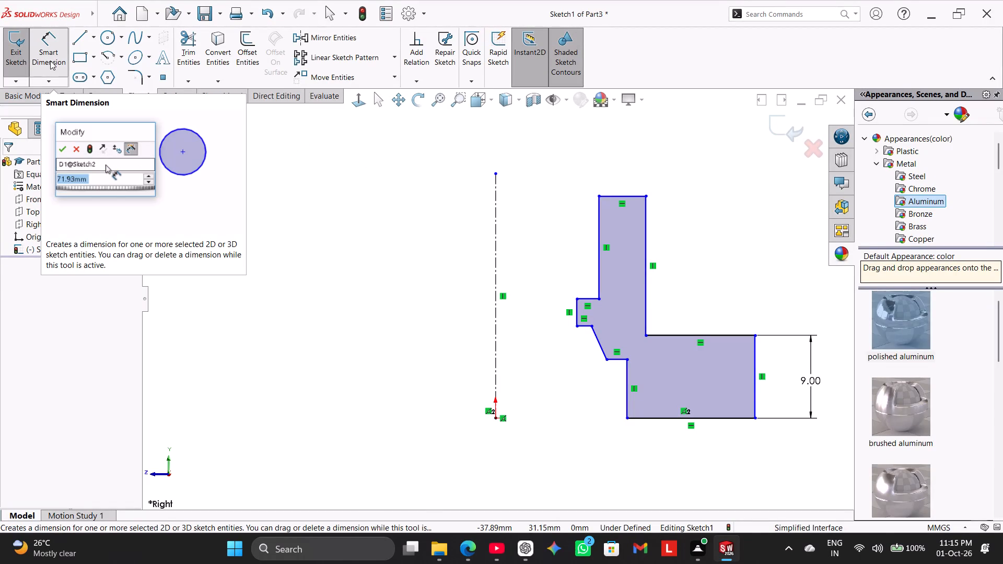
# Dimension the upper wall's inner vertical edge at a 23 mm diameter about the vertical centerline.
pyautogui.click(45, 39)
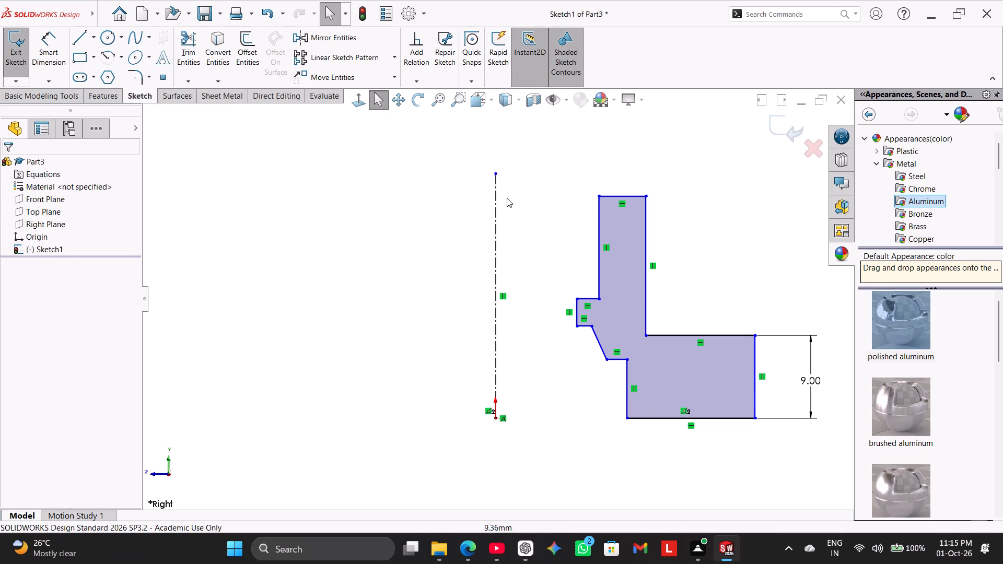
pyautogui.click(57, 46)
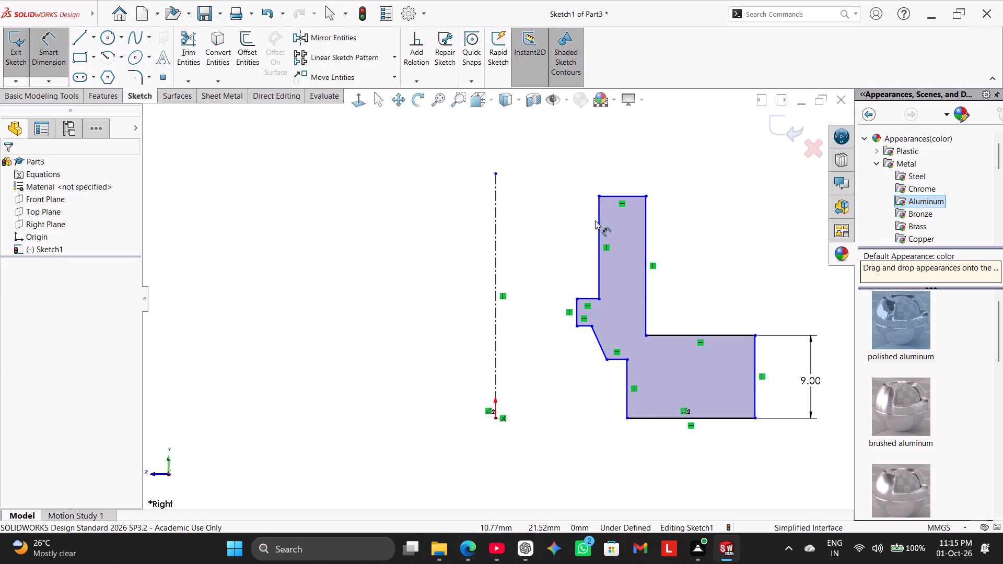
pyautogui.click(598, 222)
pyautogui.click(495, 222)
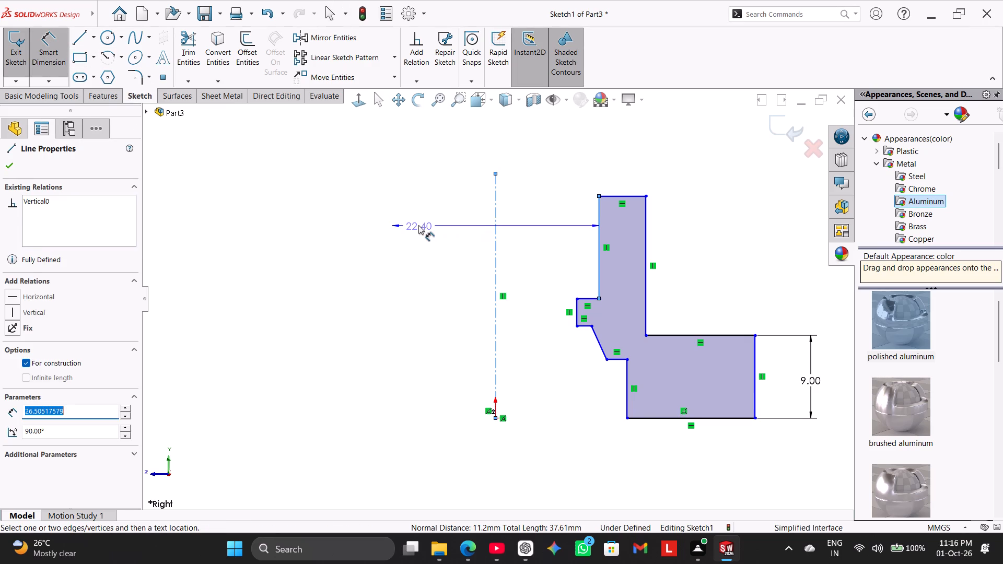
pyautogui.click(425, 225)
pyautogui.write('23')
pyautogui.press('Return')
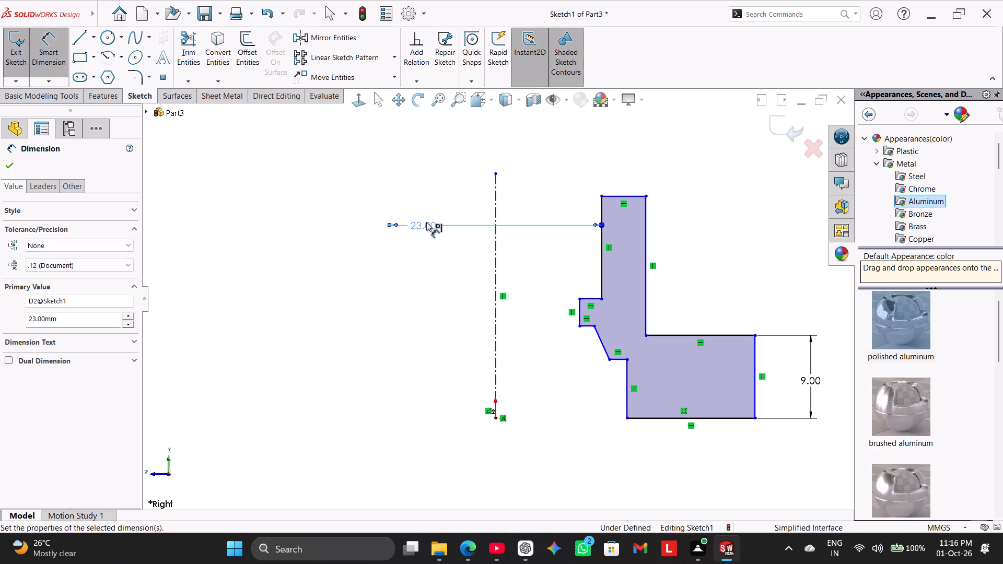
pyautogui.rightClick(344, 346)
pyautogui.click(284, 309)
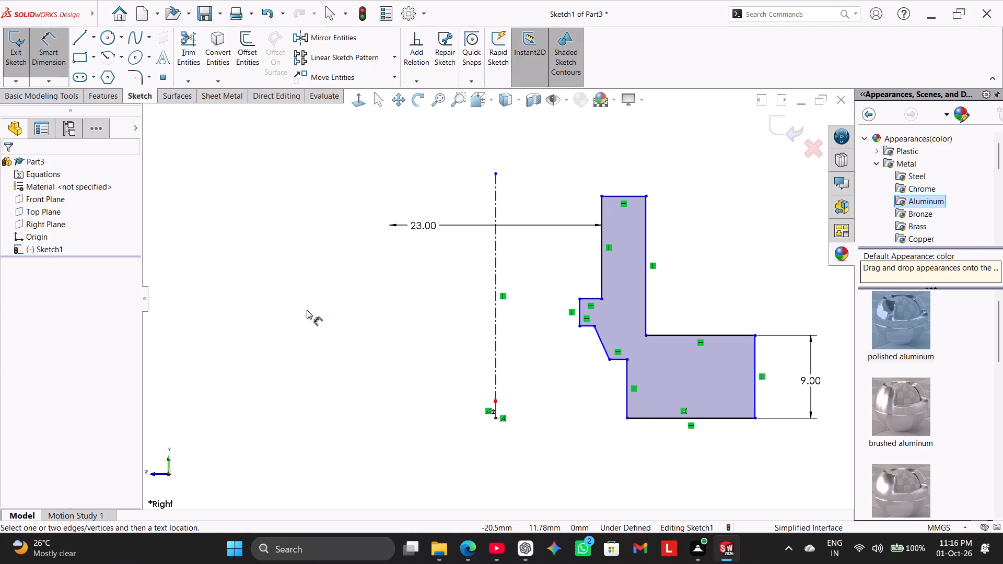
# Dimension the upper wall's outer vertical edge at a 31 mm diameter about the centerline.
pyautogui.click(647, 226)
pyautogui.click(496, 198)
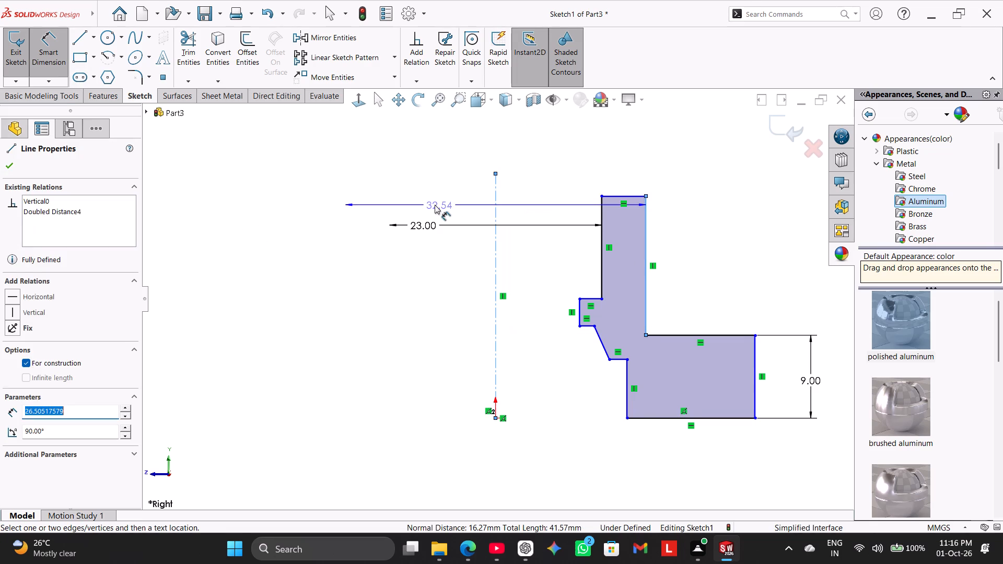
pyautogui.click(436, 205)
pyautogui.write('31')
pyautogui.press('Return')
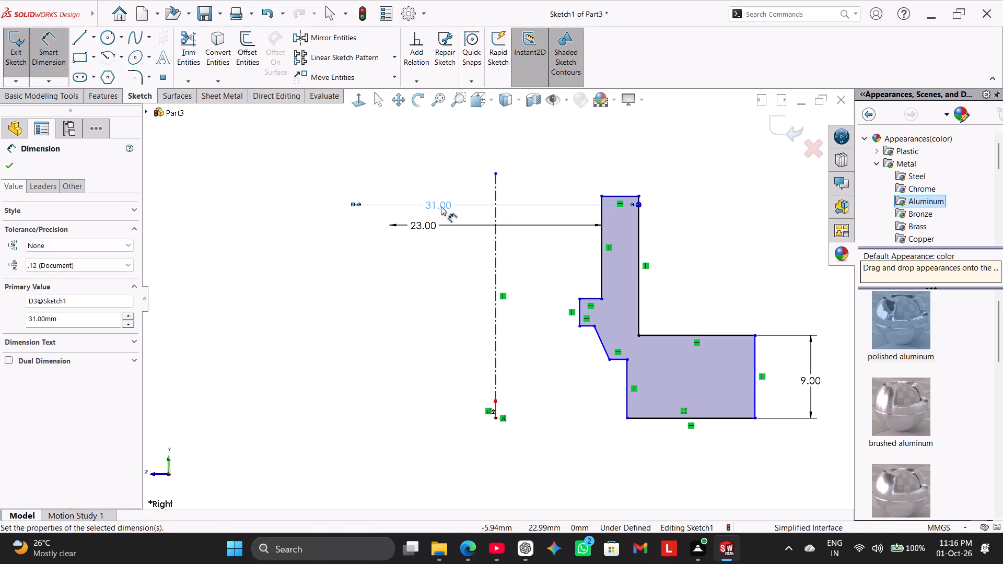
# Dimension the flange's outer vertical edge at a 71 mm diameter about the centerline, placing it below the profile.
pyautogui.click(756, 394)
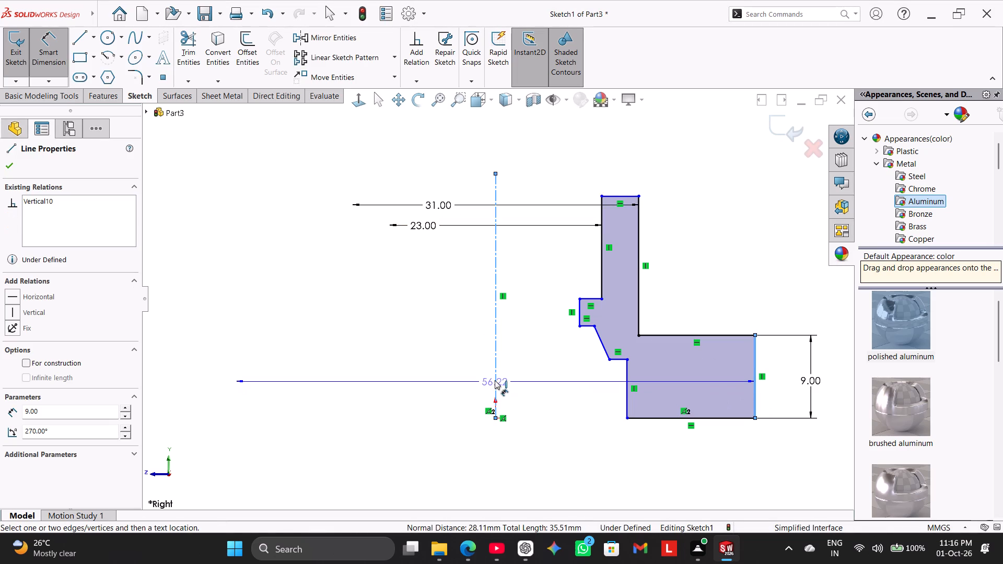
pyautogui.click(501, 450)
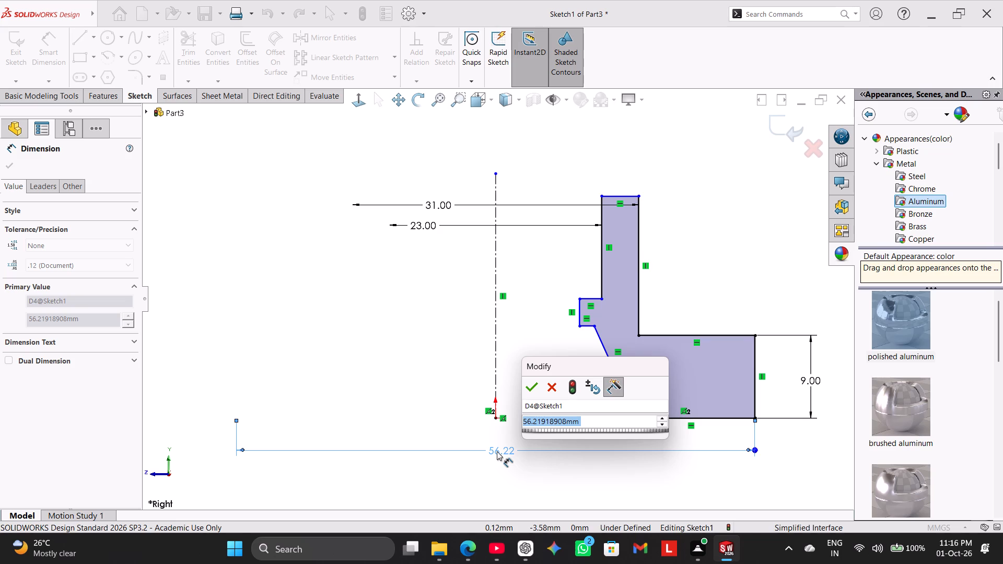
pyautogui.write('71')
pyautogui.press('Return')
# Dimension the flange's lower inner vertical edge at a 31 mm diameter about the centerline, below the profile.
pyautogui.scroll(2, 687, 348)
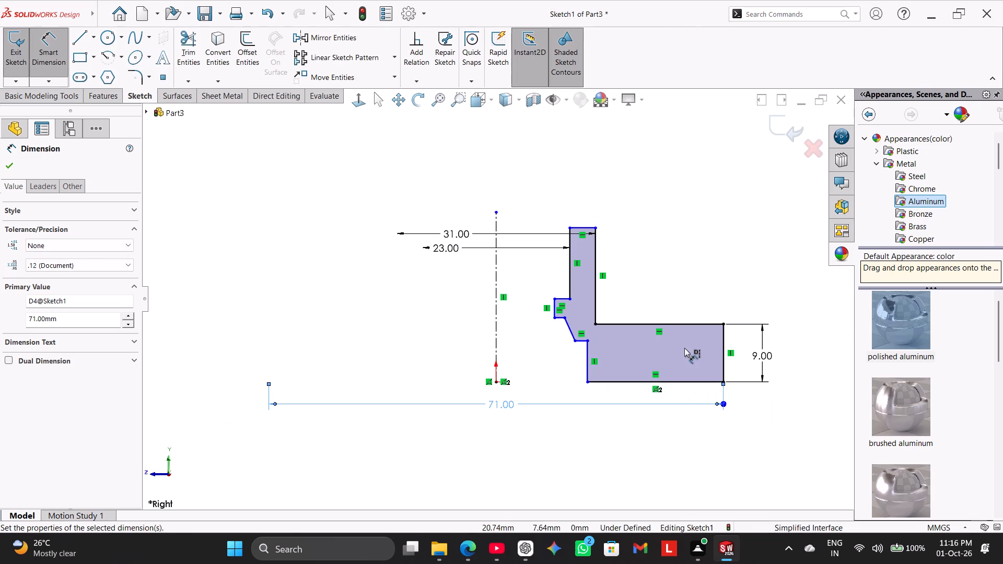
pyautogui.click(587, 359)
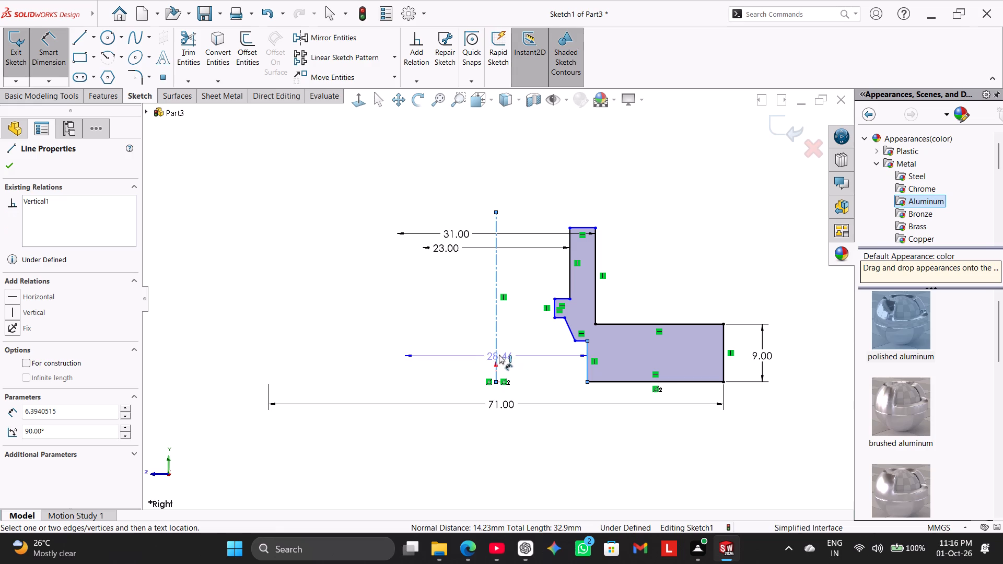
pyautogui.click(494, 393)
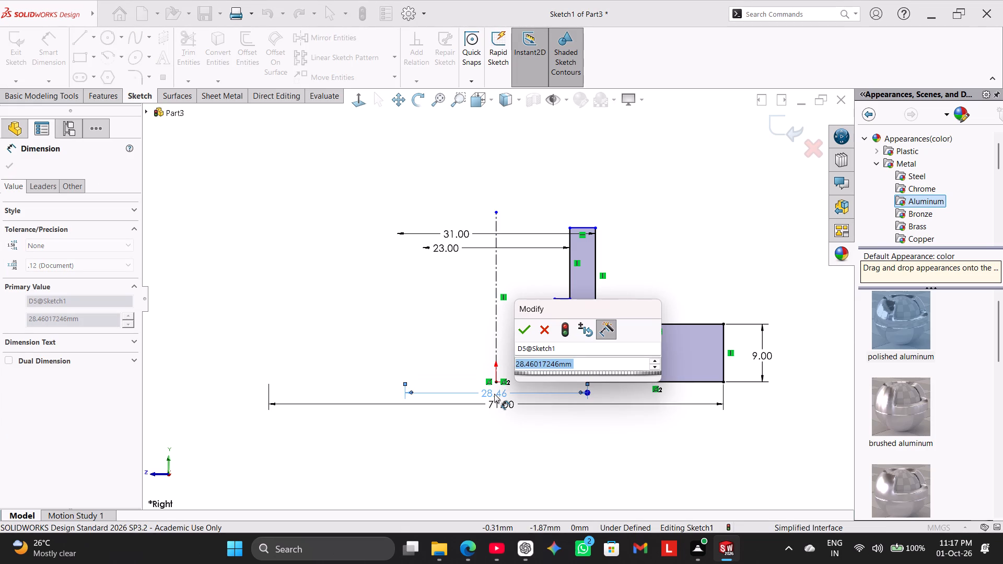
pyautogui.write('31')
pyautogui.press('Return')
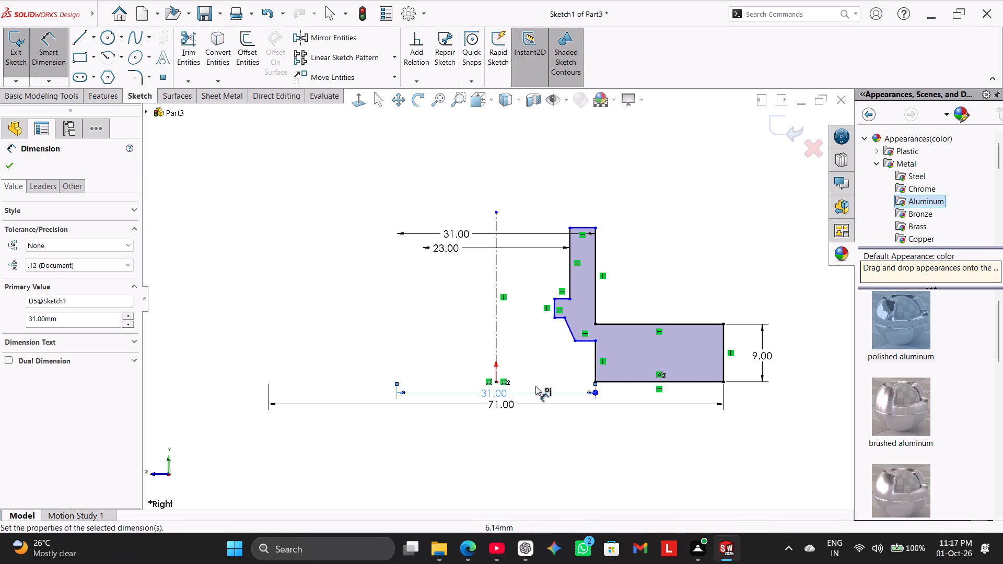
pyautogui.click(424, 347)
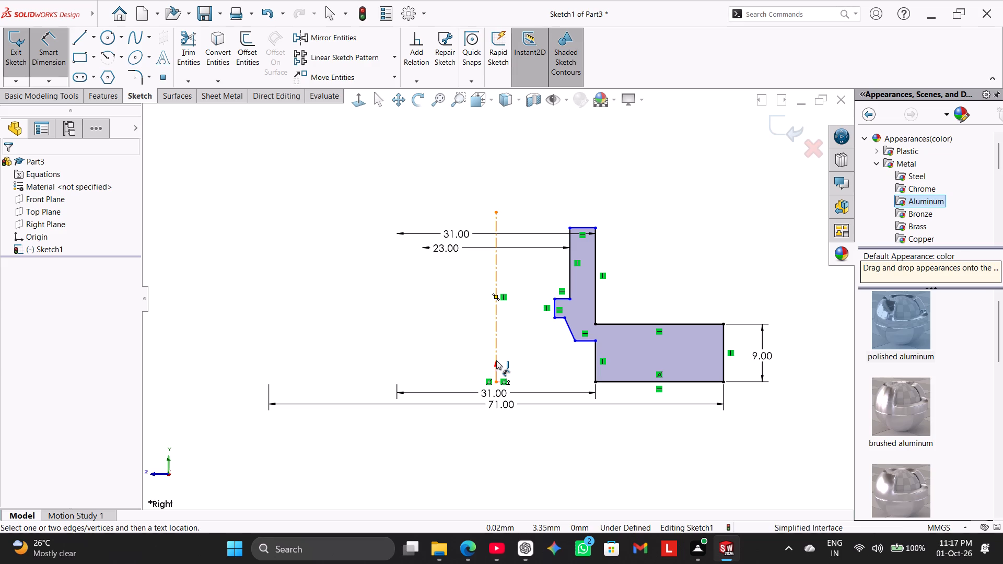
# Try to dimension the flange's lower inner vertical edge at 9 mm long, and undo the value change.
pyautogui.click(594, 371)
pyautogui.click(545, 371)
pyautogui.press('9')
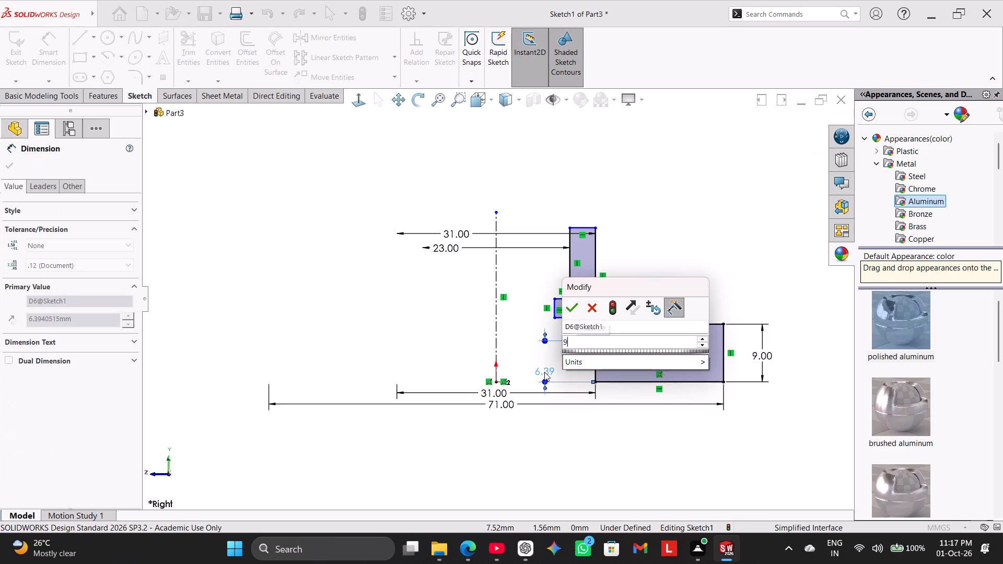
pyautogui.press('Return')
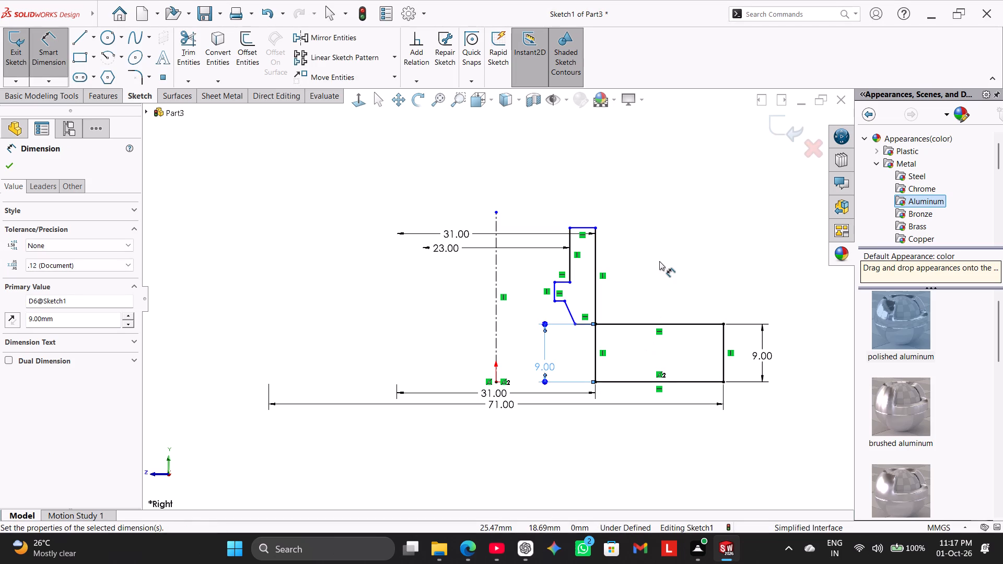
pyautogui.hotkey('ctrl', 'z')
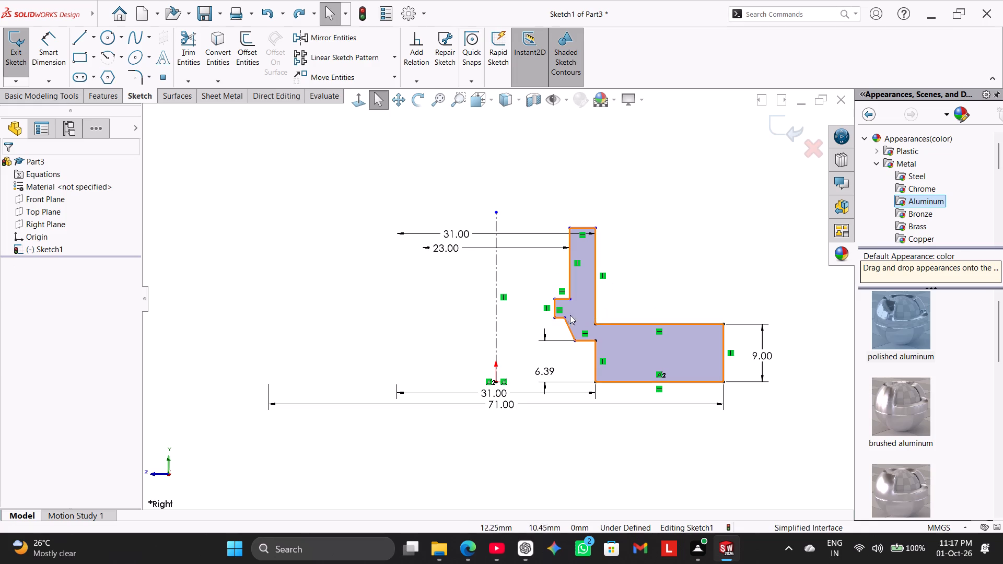
# Raise the upper wall's top edge to make the wall taller.
pyautogui.moveTo(575, 225); pyautogui.dragTo(579, 200)
pyautogui.click(506, 163)
pyautogui.moveTo(589, 228); pyautogui.dragTo(586, 209)
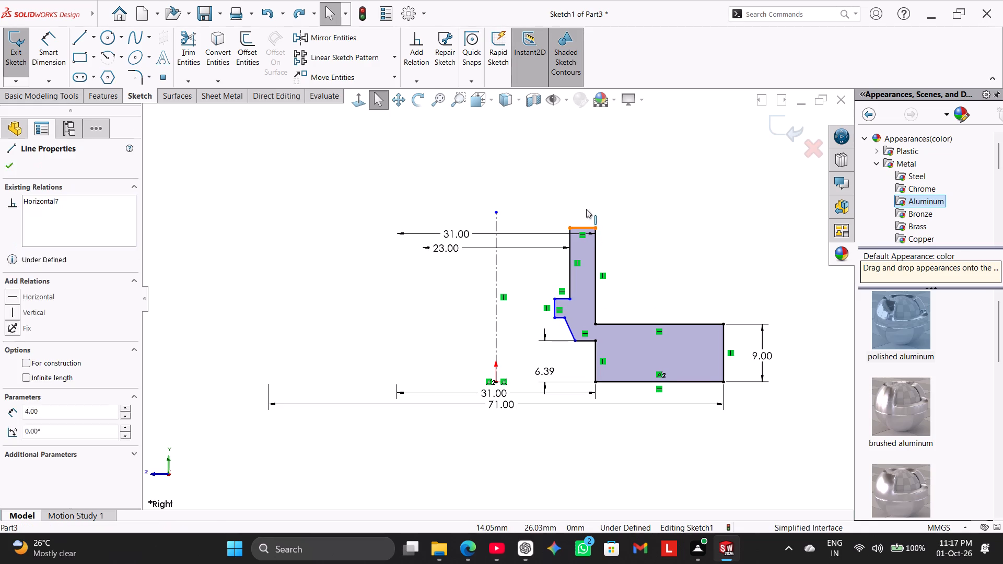
pyautogui.moveTo(586, 209); pyautogui.dragTo(586, 189)
# Stretch the inner step taller by raising its upper horizontal edge and slightly adjusting its lower one.
pyautogui.moveTo(566, 298); pyautogui.dragTo(562, 263)
pyautogui.moveTo(559, 320); pyautogui.dragTo(559, 289)
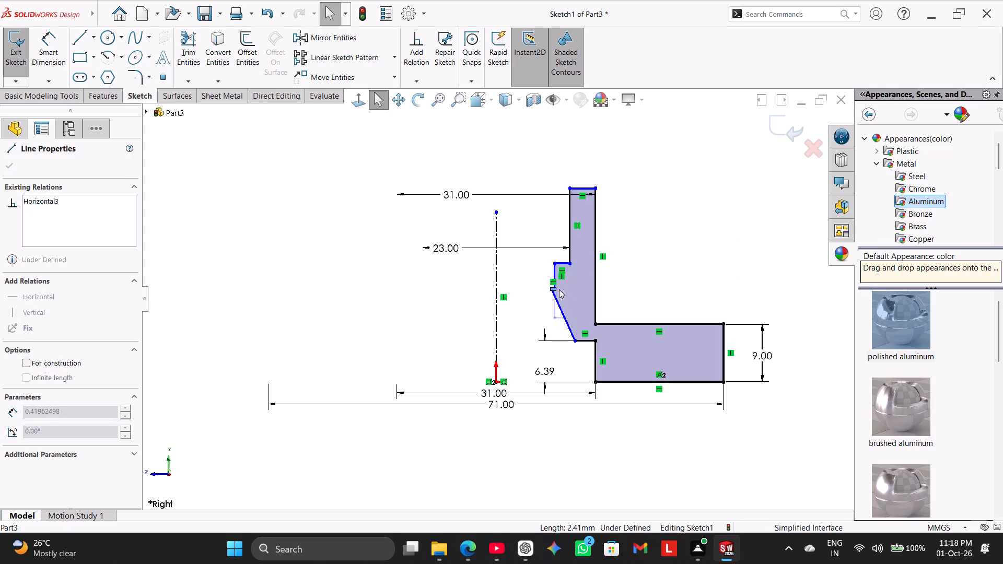
pyautogui.moveTo(559, 289); pyautogui.dragTo(612, 315)
pyautogui.click(405, 342)
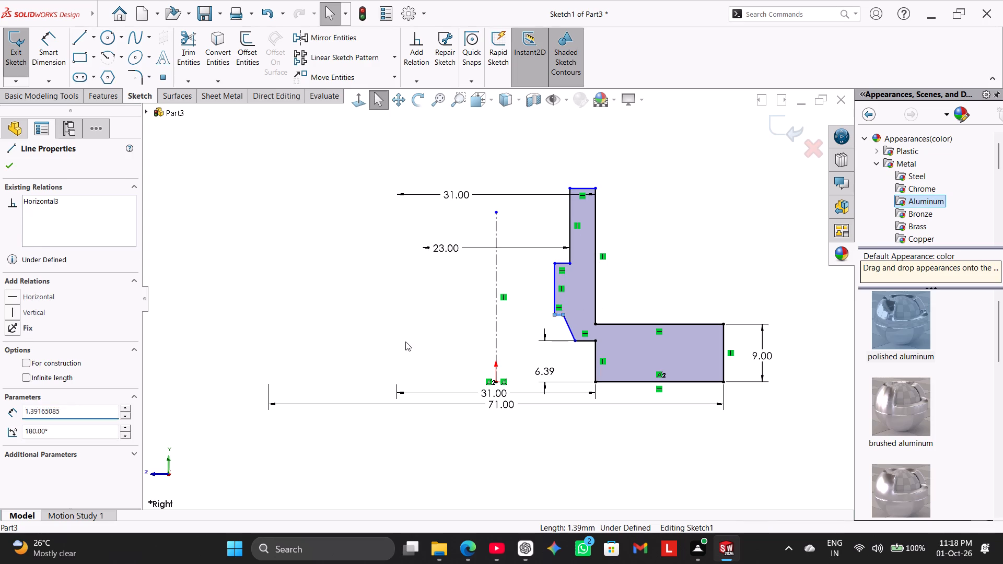
pyautogui.scroll(-5, 567, 334)
pyautogui.moveTo(545, 314); pyautogui.dragTo(563, 305)
pyautogui.click(593, 374)
pyautogui.scroll(2, 608, 347)
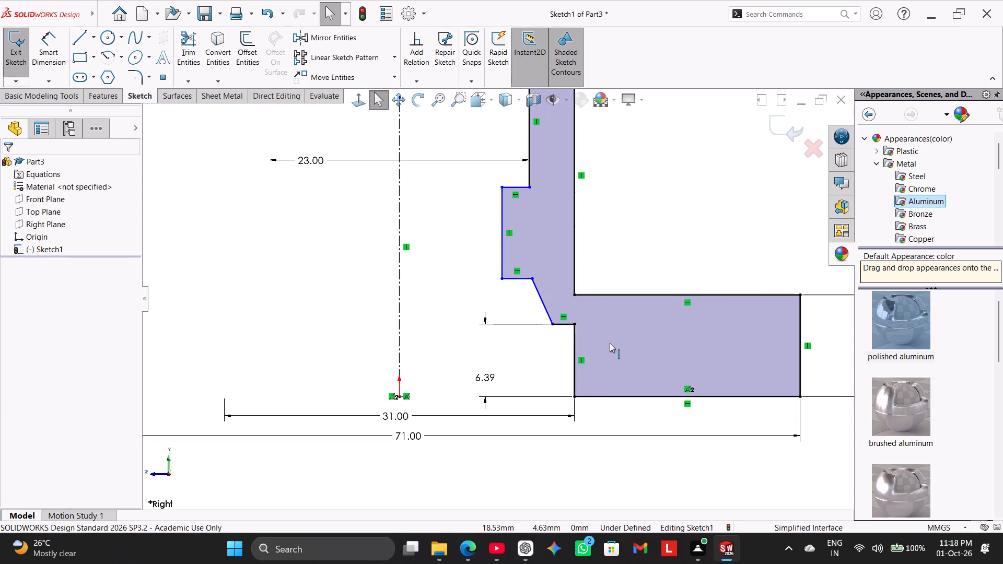
pyautogui.scroll(1, 610, 340)
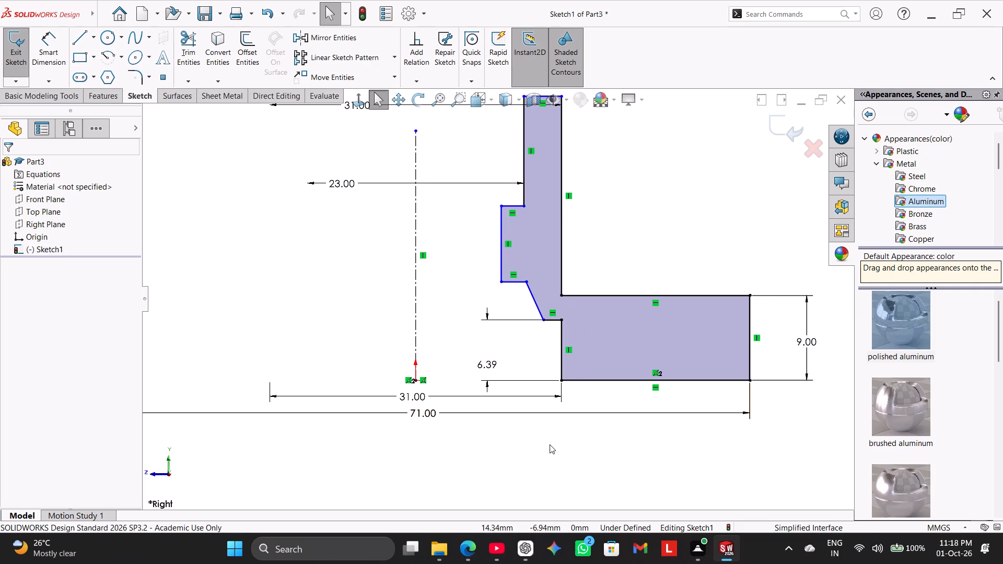
pyautogui.scroll(2, 550, 444)
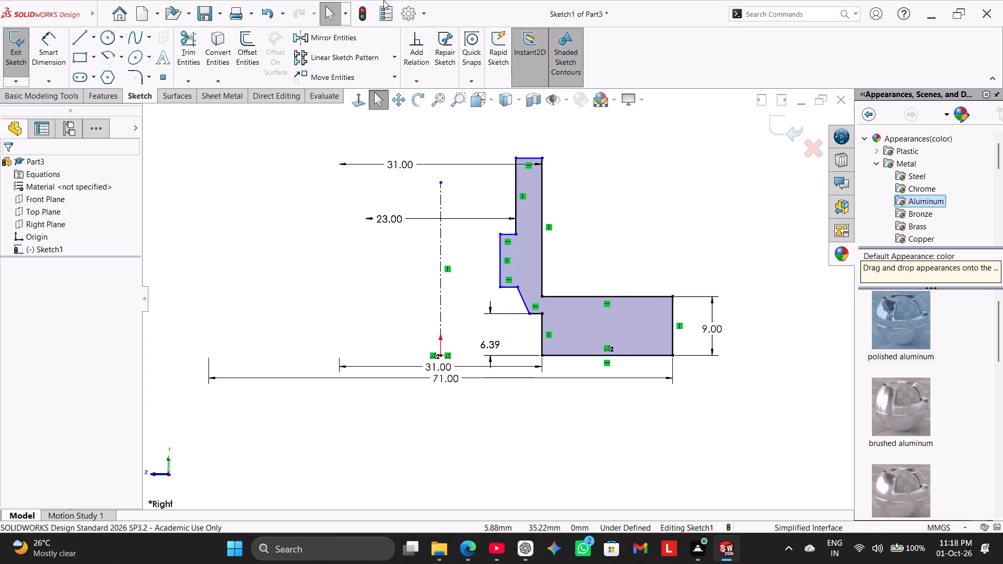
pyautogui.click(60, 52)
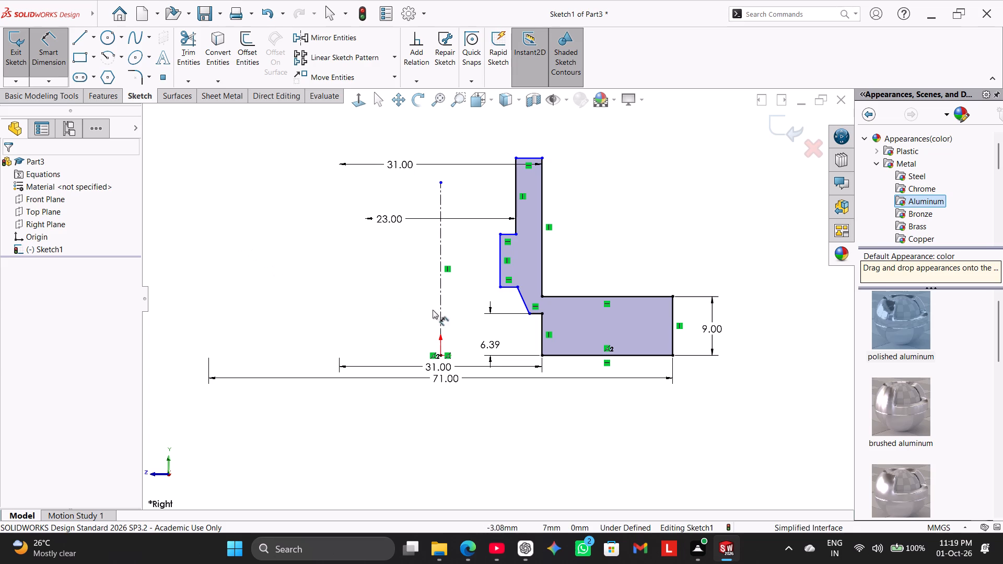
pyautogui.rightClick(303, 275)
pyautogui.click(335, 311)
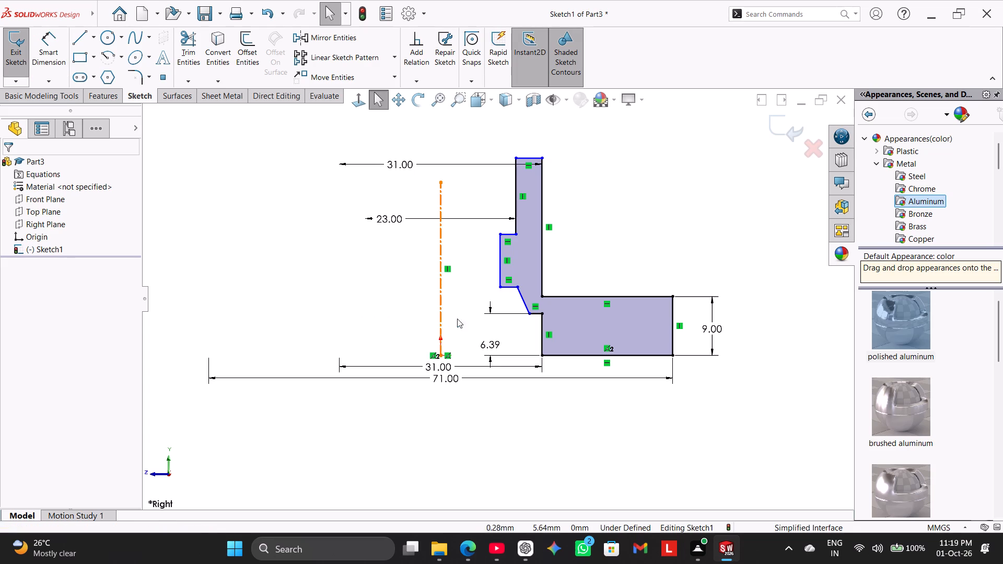
# Delete the 6.39 mm height dimension of the flange's lower inner edge.
pyautogui.rightClick(491, 341)
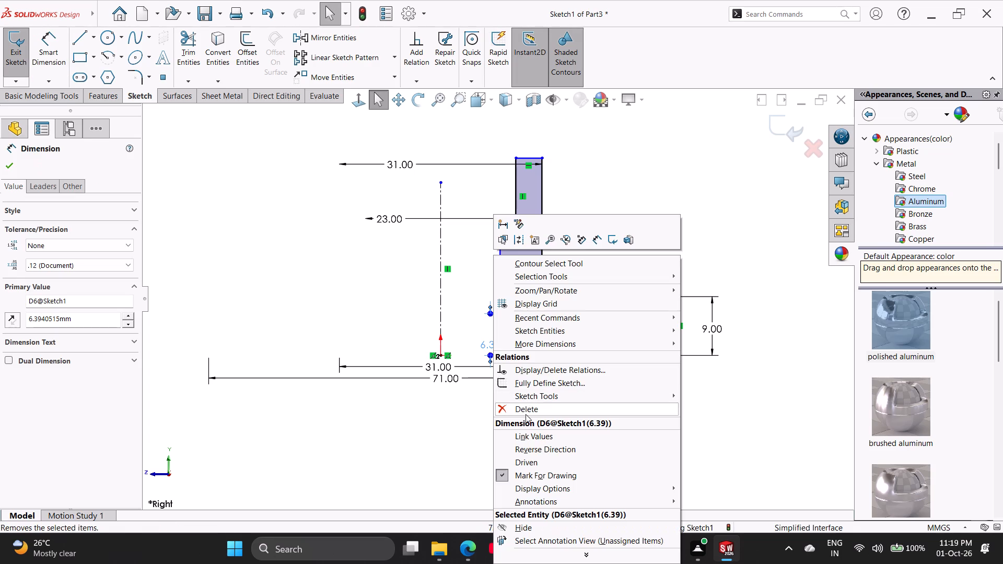
pyautogui.click(520, 411)
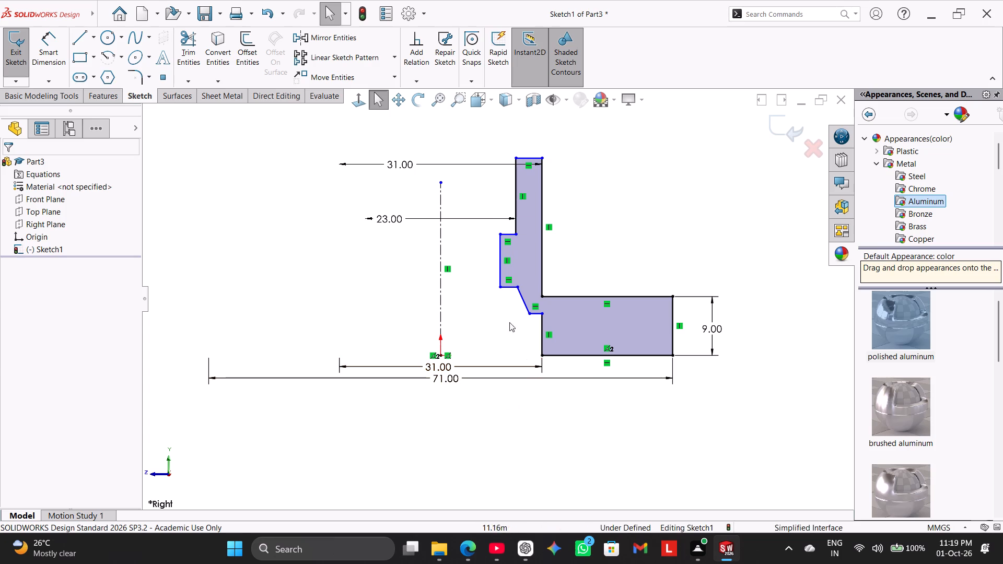
# Raise the inner step's lower horizontal edge and shift the sloped edge beneath it outward, away from the centerline.
pyautogui.moveTo(504, 290); pyautogui.dragTo(510, 265)
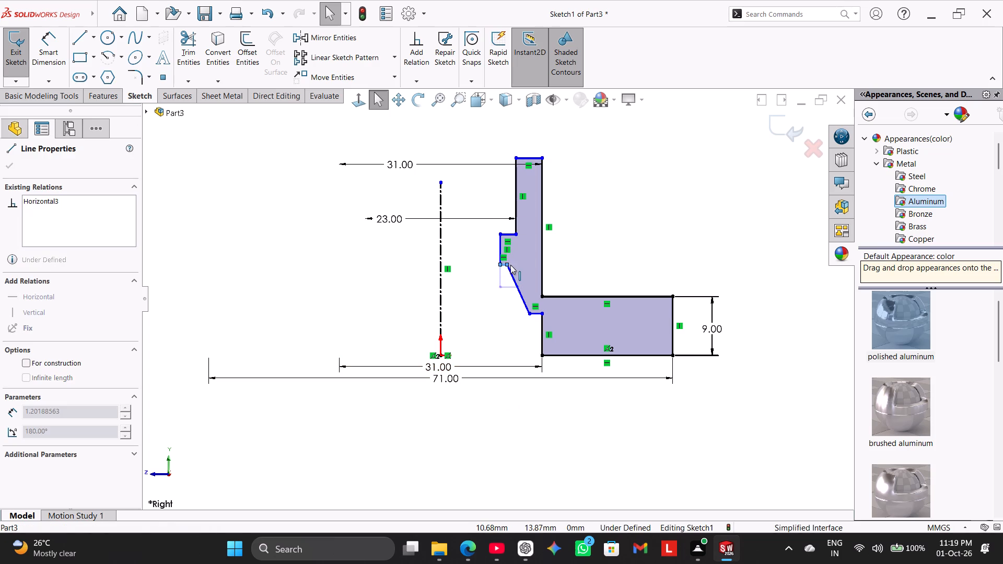
pyautogui.moveTo(510, 265); pyautogui.dragTo(516, 259)
pyautogui.moveTo(512, 277); pyautogui.dragTo(523, 277)
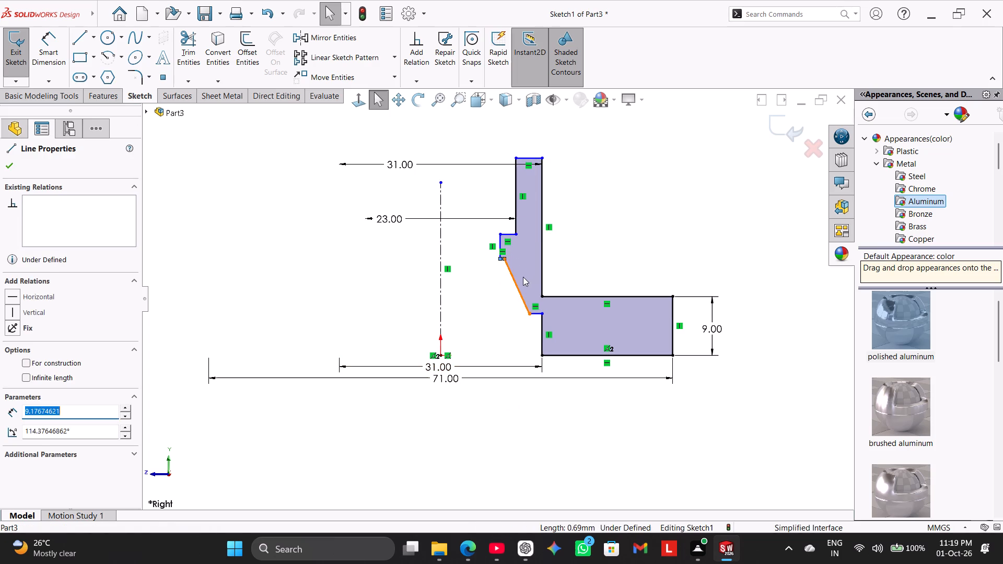
pyautogui.moveTo(523, 277); pyautogui.dragTo(526, 277)
# Extend the inner step toward the centerline and shift the sloped edge inward, leaving a short horizontal edge at its foot.
pyautogui.scroll(-2, 563, 287)
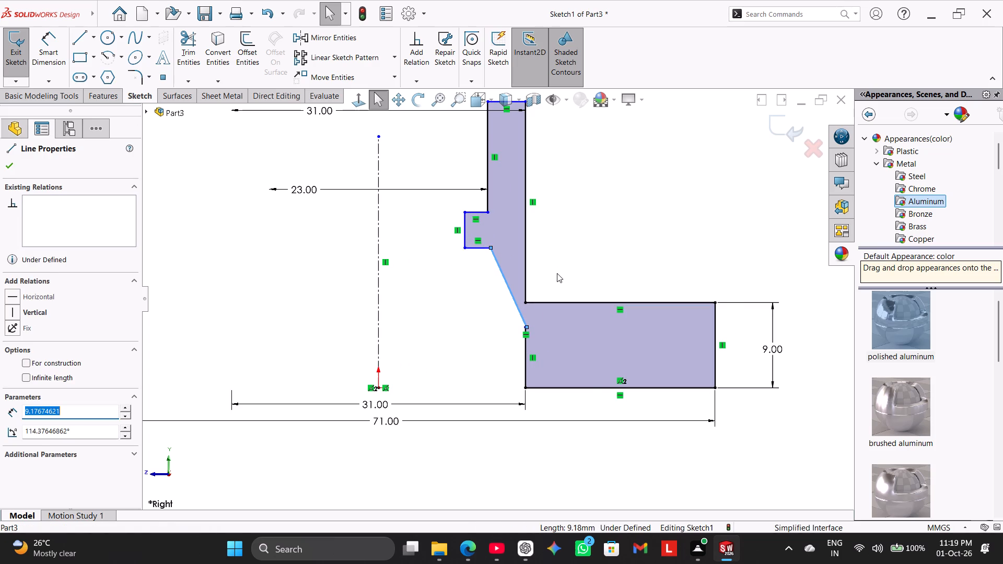
pyautogui.scroll(2, 557, 273)
pyautogui.moveTo(473, 247); pyautogui.dragTo(464, 249)
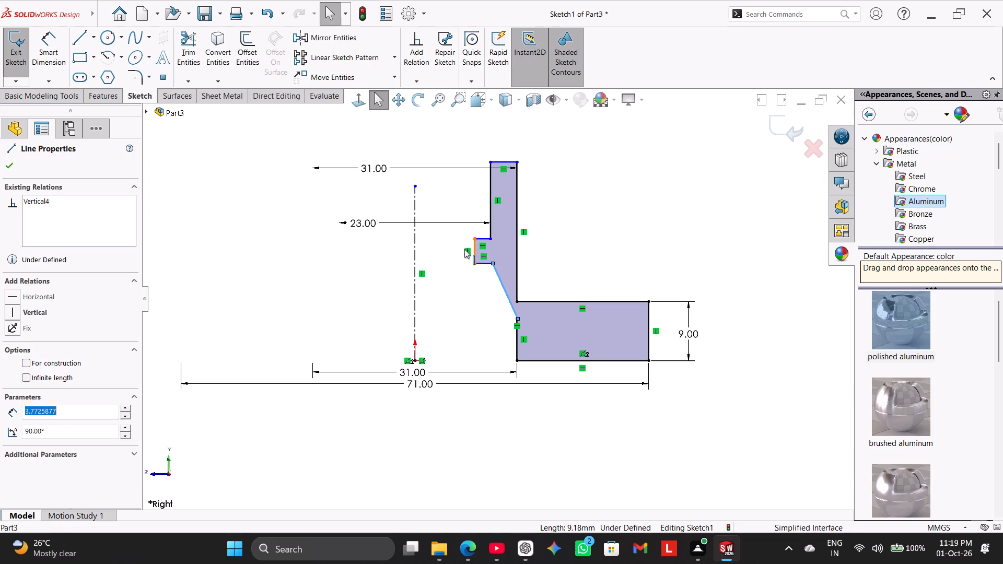
pyautogui.moveTo(464, 249); pyautogui.dragTo(449, 251)
pyautogui.click(463, 293)
pyautogui.moveTo(497, 275); pyautogui.dragTo(481, 278)
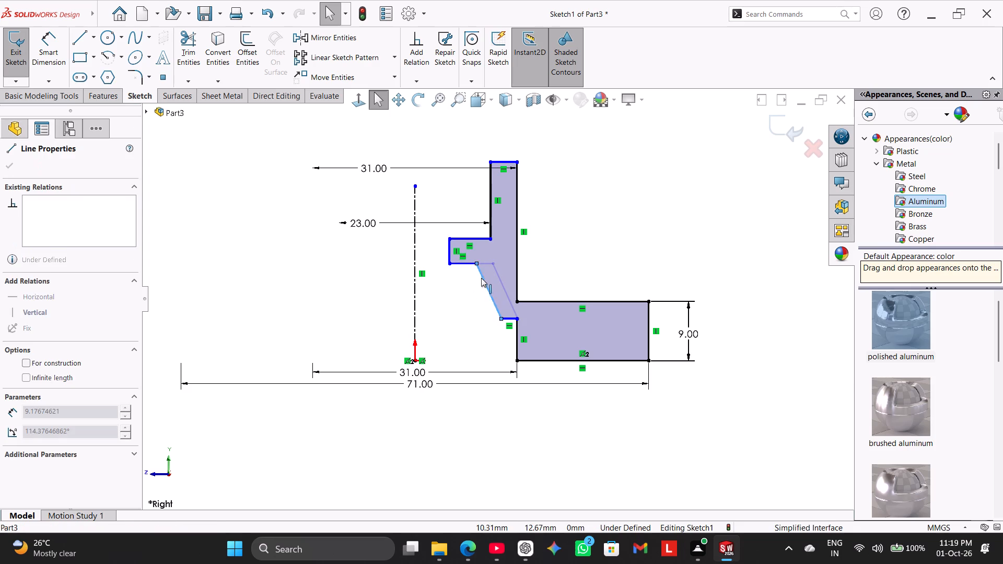
pyautogui.moveTo(481, 278); pyautogui.dragTo(476, 279)
# Add a collinear relation to the sloped edge, the short horizontal edge at its foot and the flange's top edge.
pyautogui.scroll(-2, 553, 276)
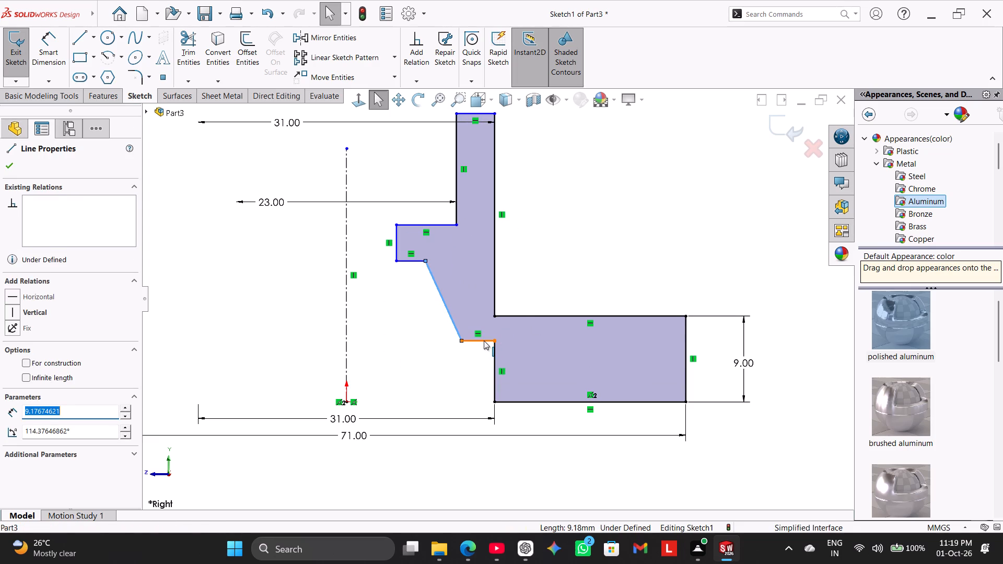
pyautogui.keyDown('ctrl'); pyautogui.click(483, 340); pyautogui.keyUp('ctrl')
pyautogui.keyDown('ctrl'); pyautogui.click(528, 314); pyautogui.keyUp('ctrl')
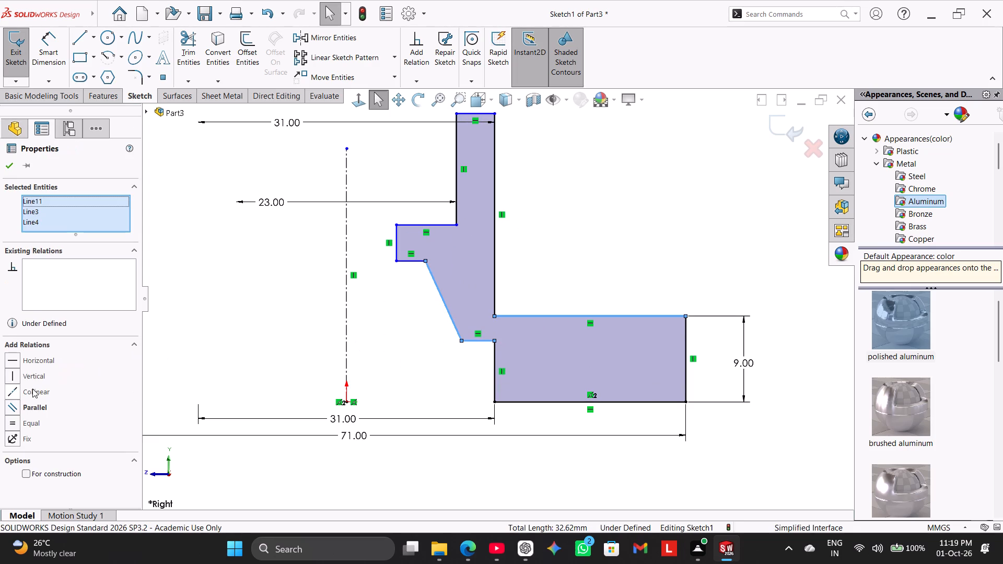
pyautogui.click(32, 392)
pyautogui.click(227, 356)
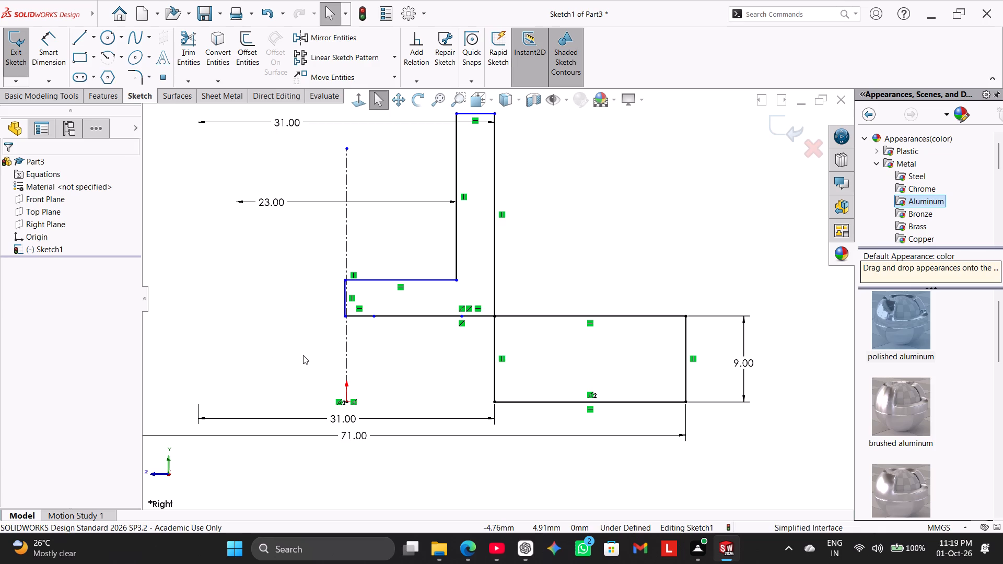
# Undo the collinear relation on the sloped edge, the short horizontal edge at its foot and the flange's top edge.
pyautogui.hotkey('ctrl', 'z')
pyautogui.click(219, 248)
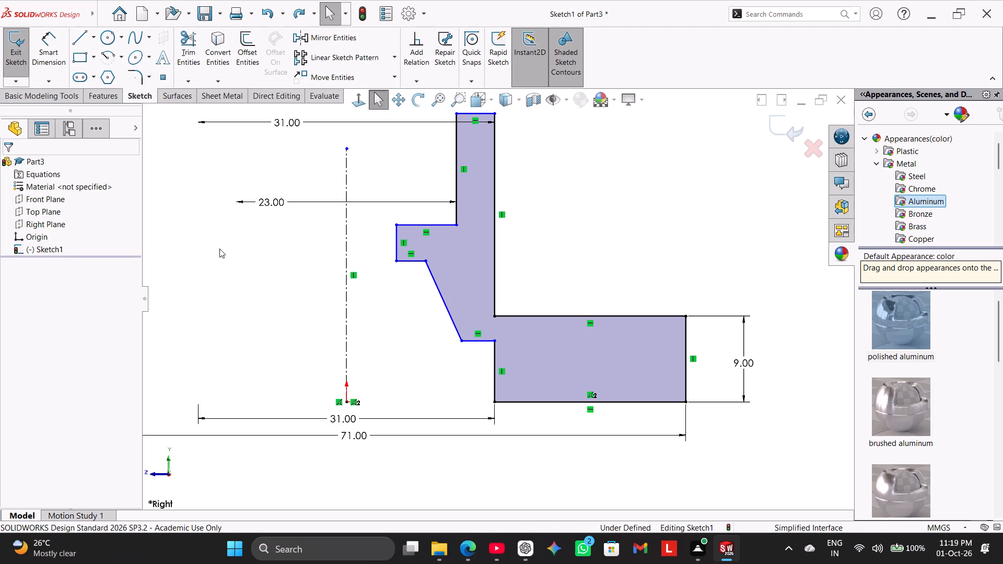
# Dimension the sloped edge's lower endpoint as a 25 mm diameter about the centerline, with the dimension placed just below that endpoint.
pyautogui.scroll(1, 342, 309)
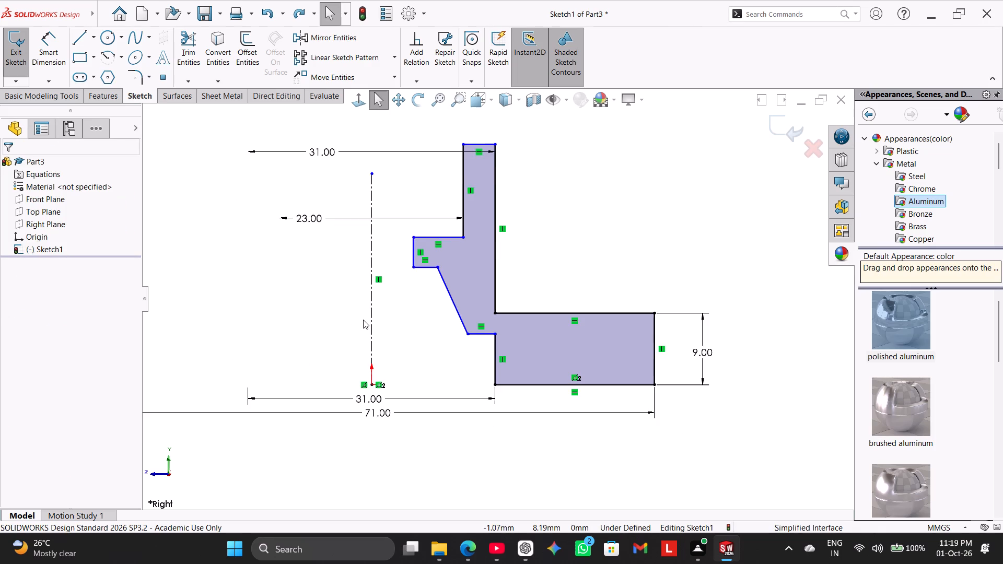
pyautogui.scroll(1, 363, 320)
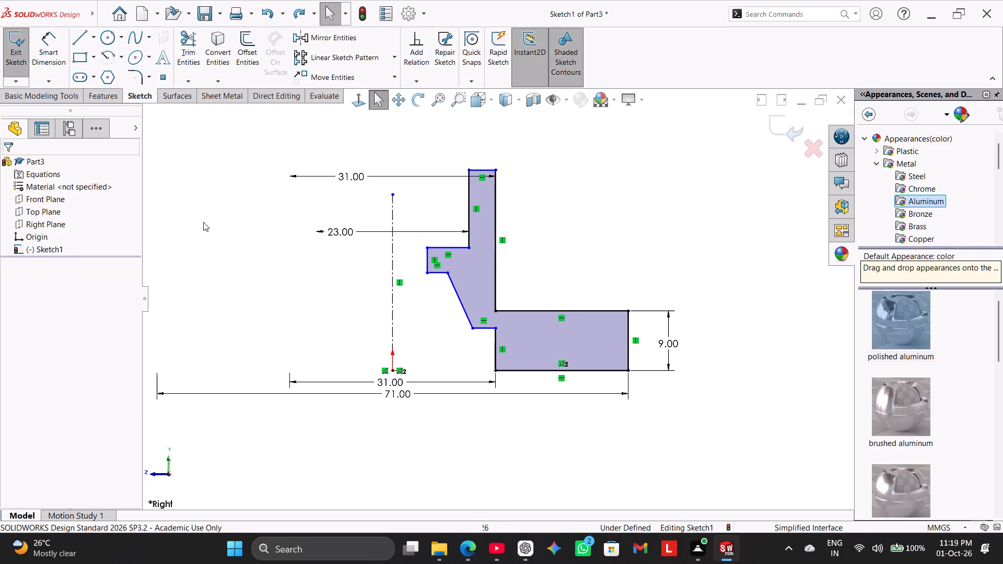
pyautogui.click(57, 40)
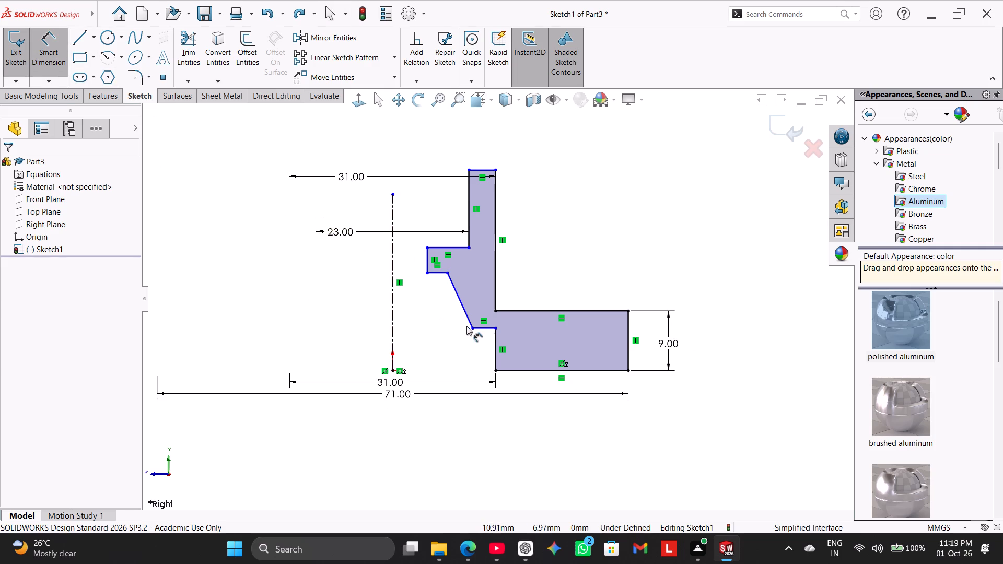
pyautogui.click(470, 327)
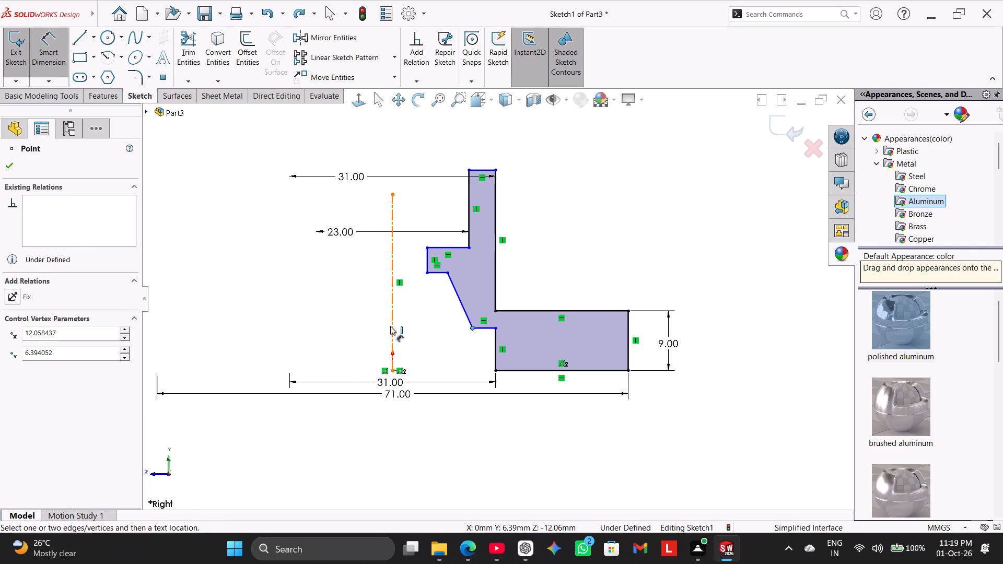
pyautogui.click(390, 326)
pyautogui.click(374, 323)
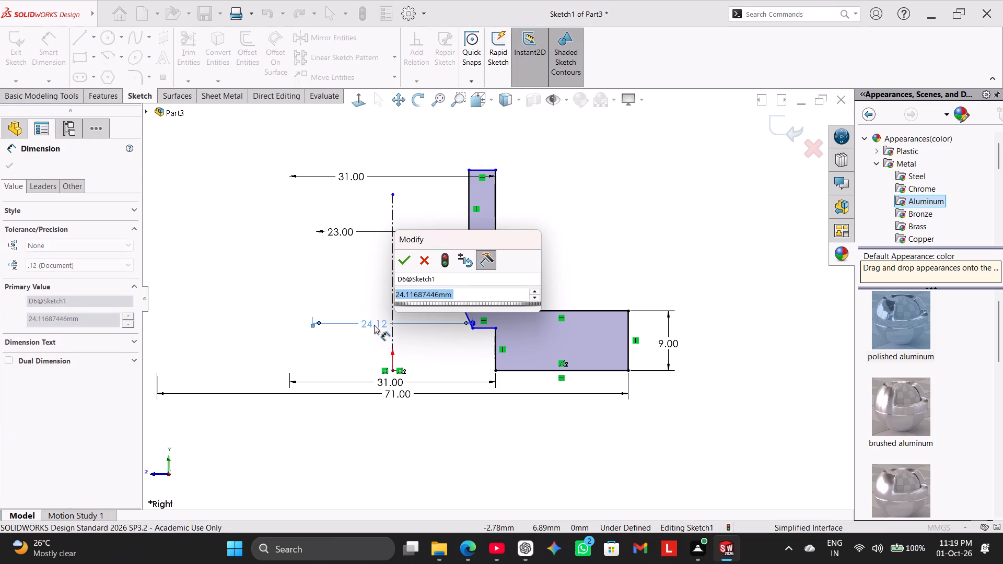
pyautogui.write('25')
pyautogui.press('Return')
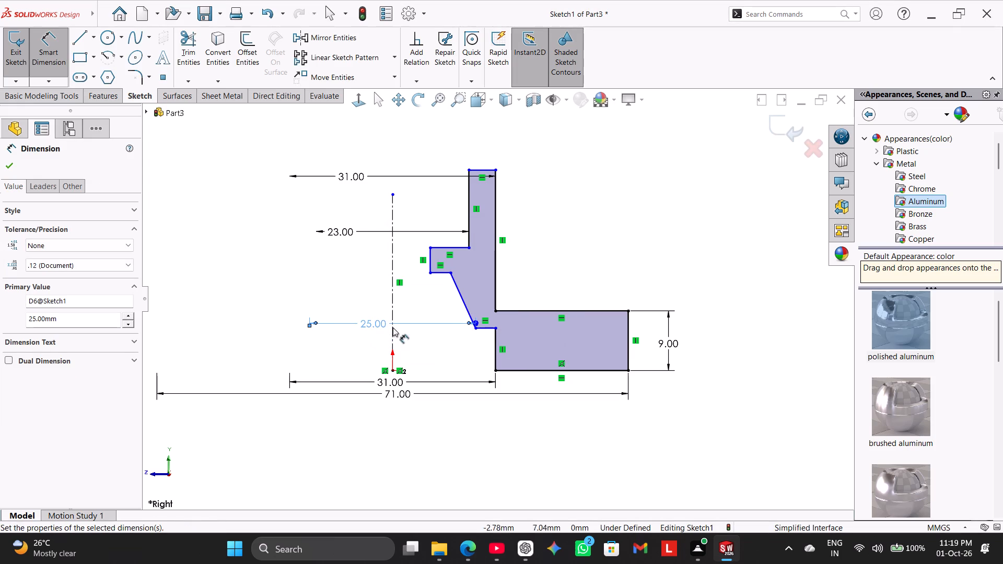
pyautogui.click(600, 258)
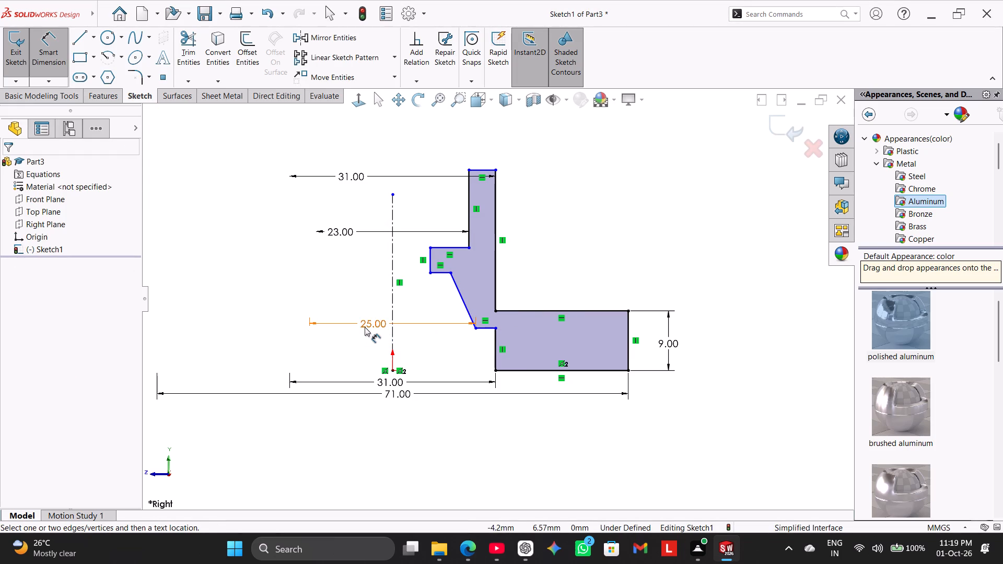
pyautogui.moveTo(367, 325); pyautogui.dragTo(370, 344)
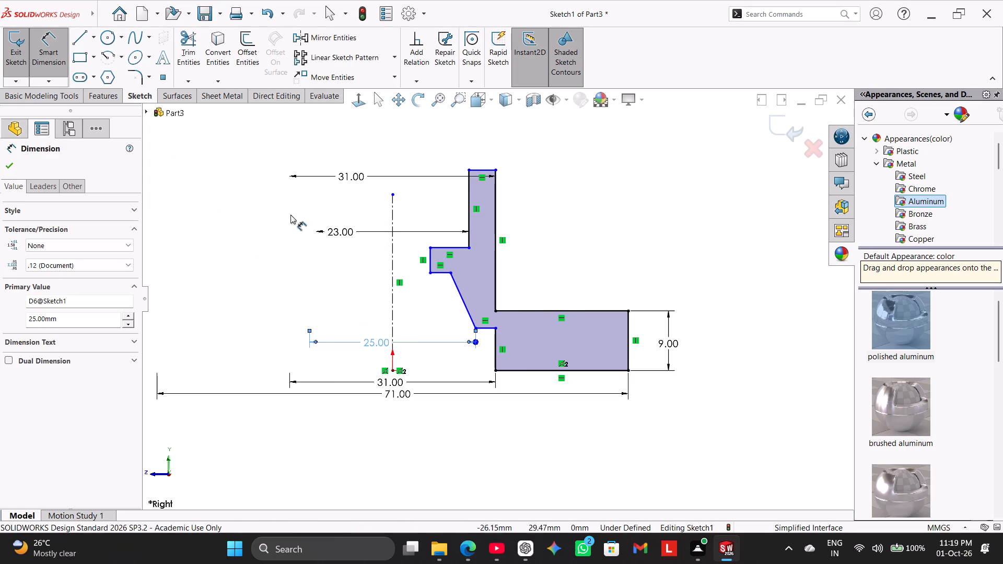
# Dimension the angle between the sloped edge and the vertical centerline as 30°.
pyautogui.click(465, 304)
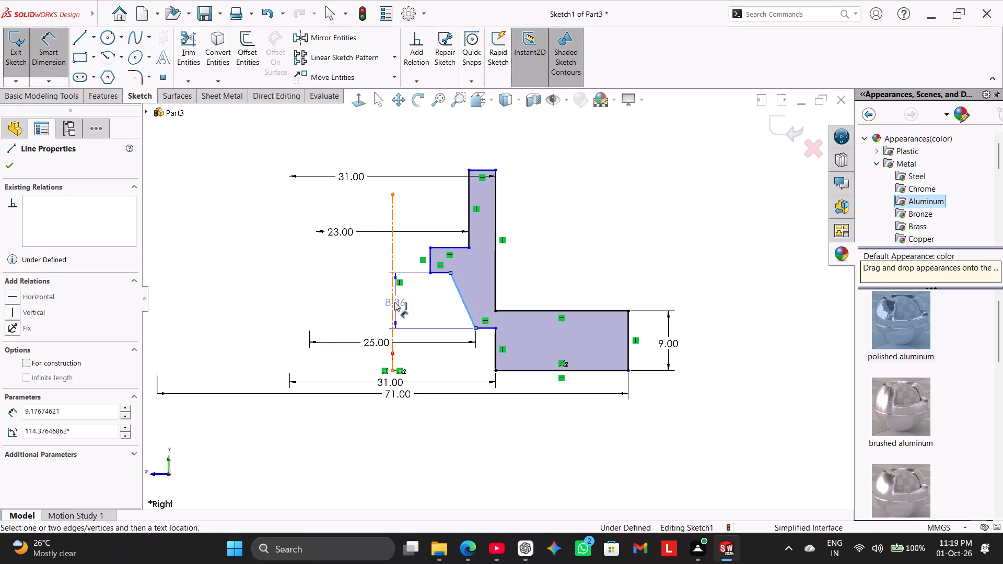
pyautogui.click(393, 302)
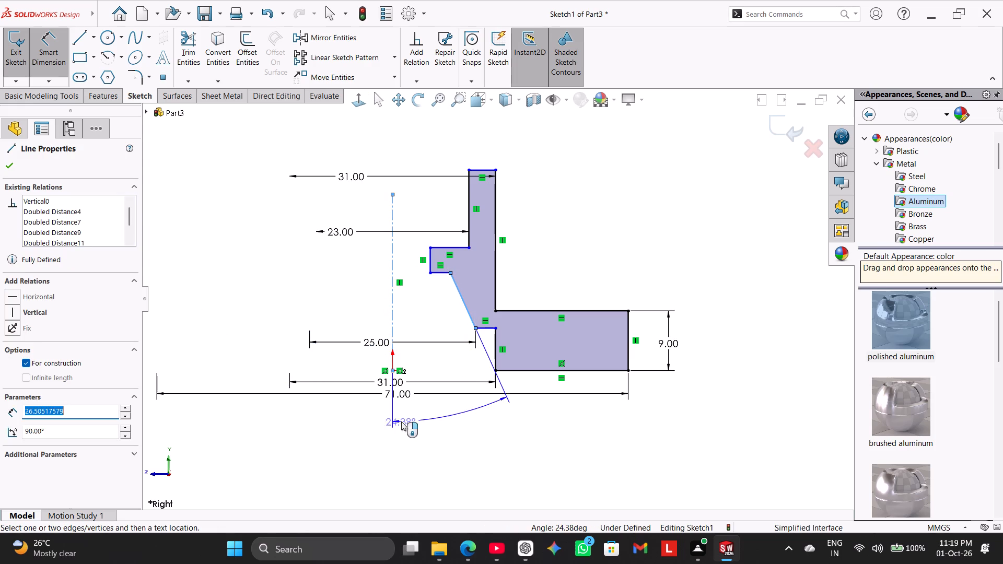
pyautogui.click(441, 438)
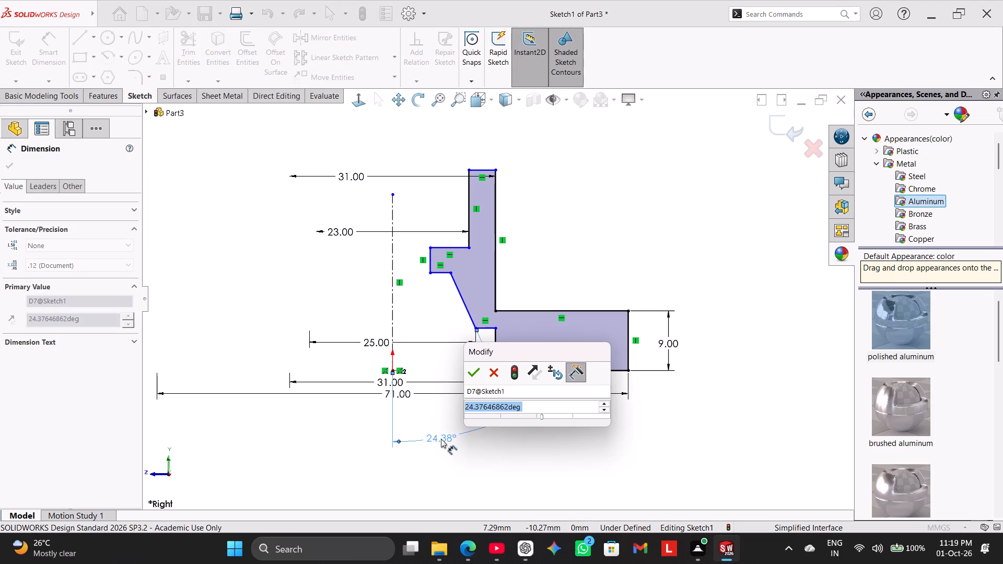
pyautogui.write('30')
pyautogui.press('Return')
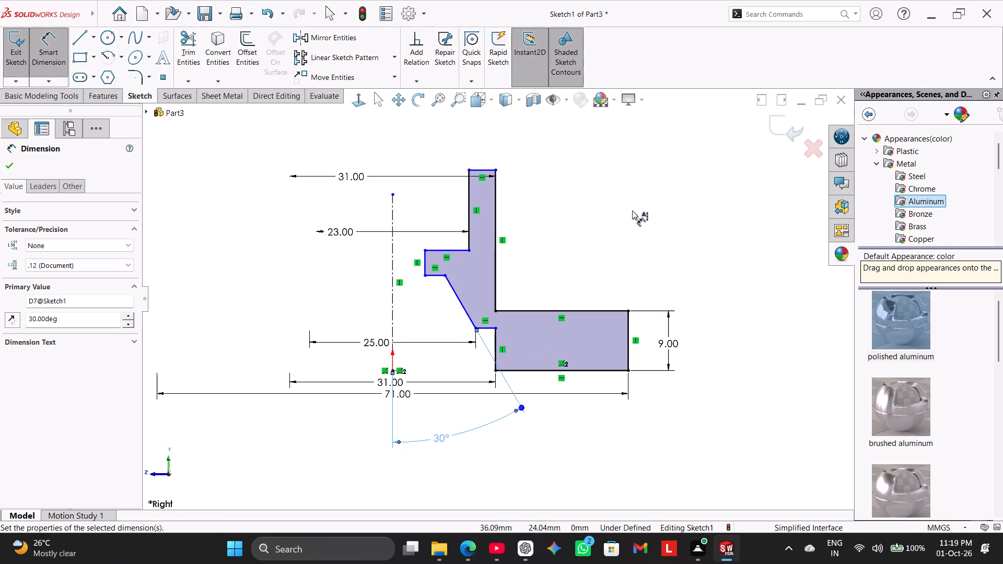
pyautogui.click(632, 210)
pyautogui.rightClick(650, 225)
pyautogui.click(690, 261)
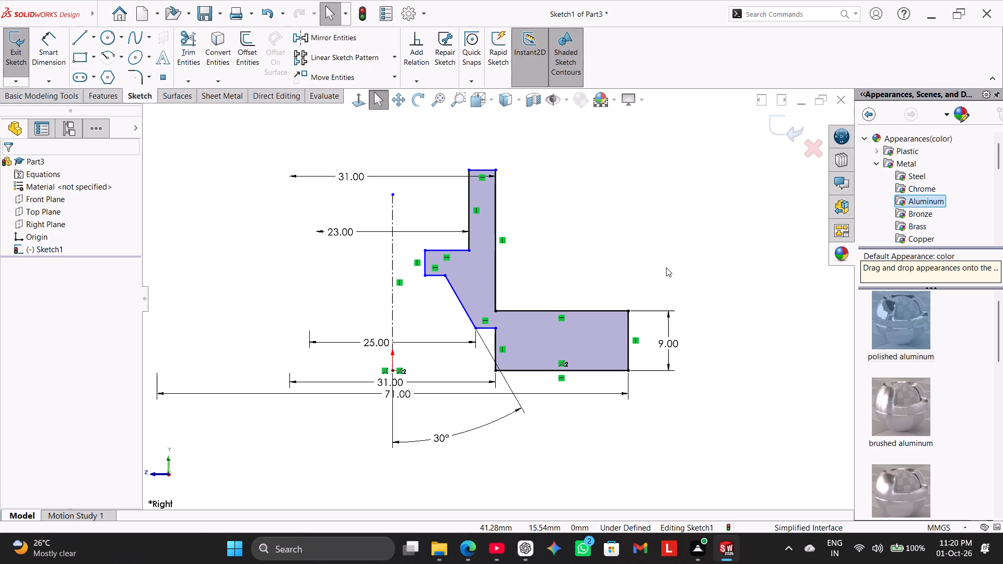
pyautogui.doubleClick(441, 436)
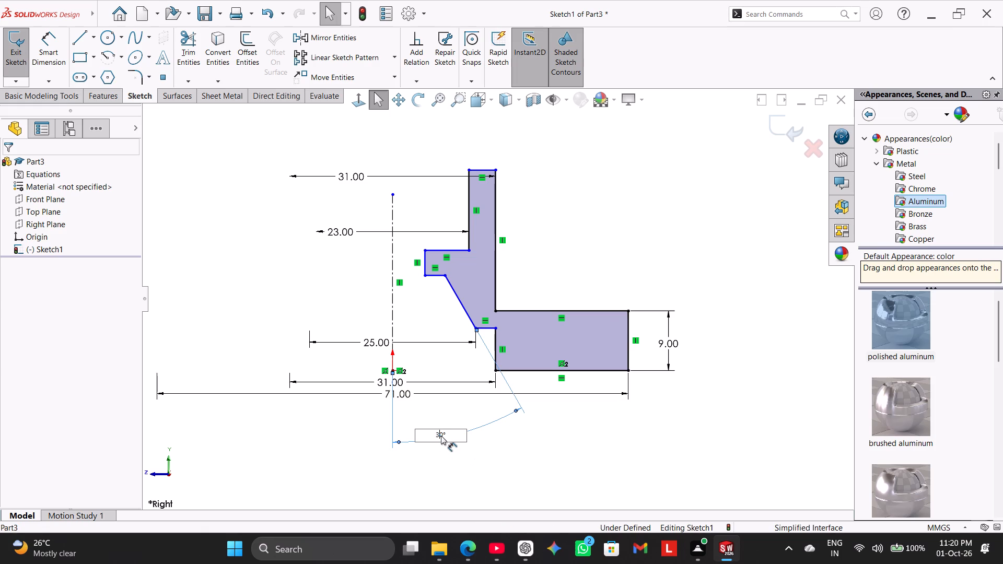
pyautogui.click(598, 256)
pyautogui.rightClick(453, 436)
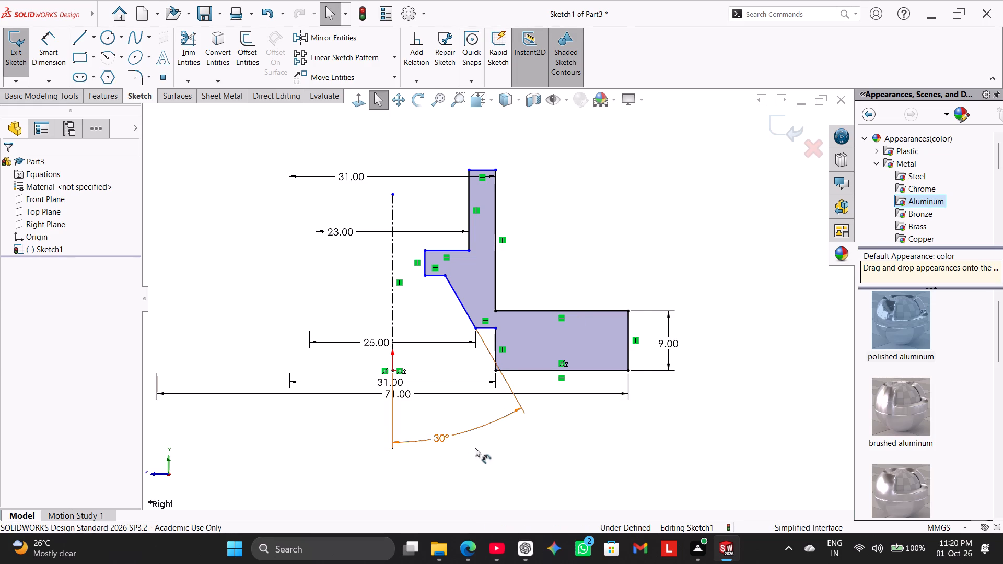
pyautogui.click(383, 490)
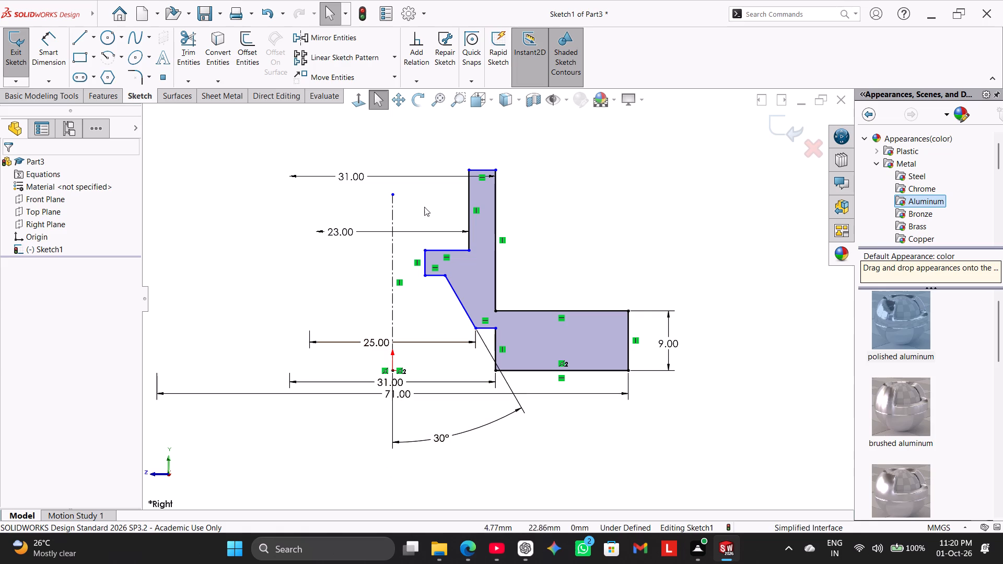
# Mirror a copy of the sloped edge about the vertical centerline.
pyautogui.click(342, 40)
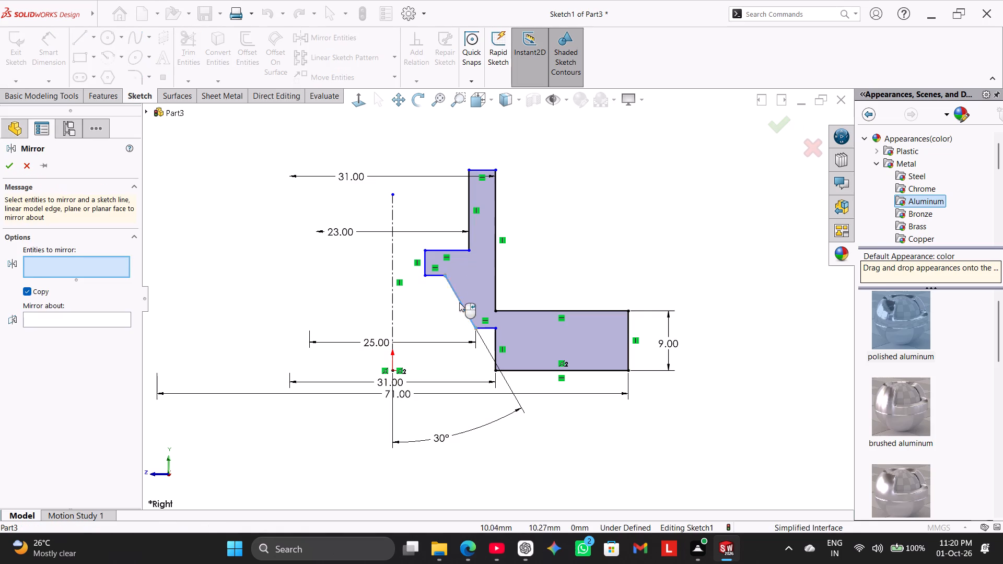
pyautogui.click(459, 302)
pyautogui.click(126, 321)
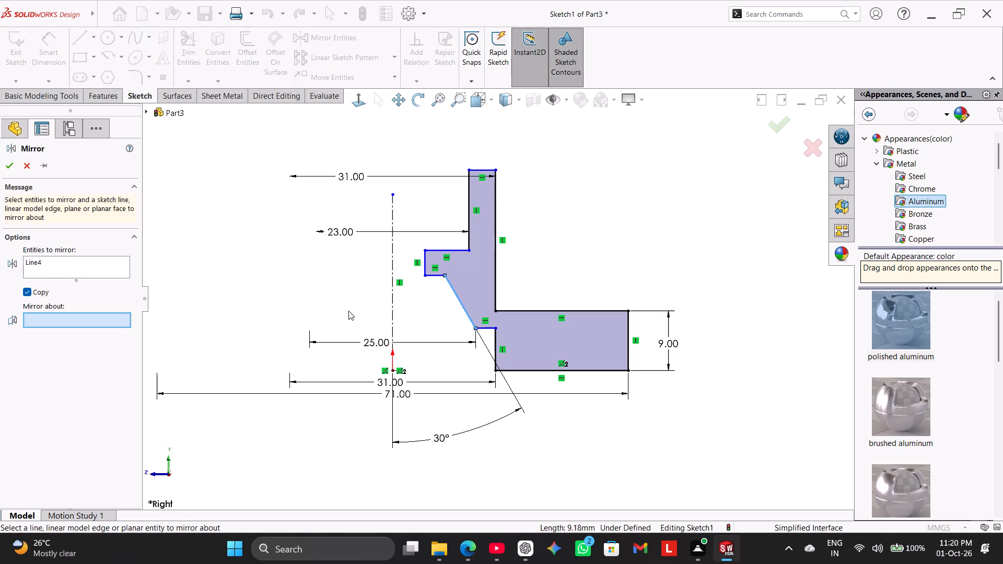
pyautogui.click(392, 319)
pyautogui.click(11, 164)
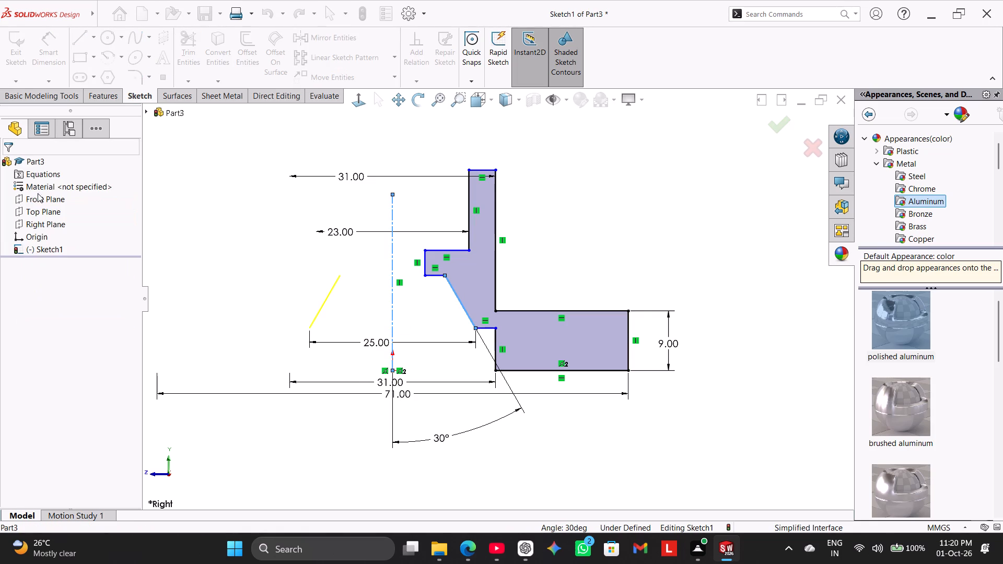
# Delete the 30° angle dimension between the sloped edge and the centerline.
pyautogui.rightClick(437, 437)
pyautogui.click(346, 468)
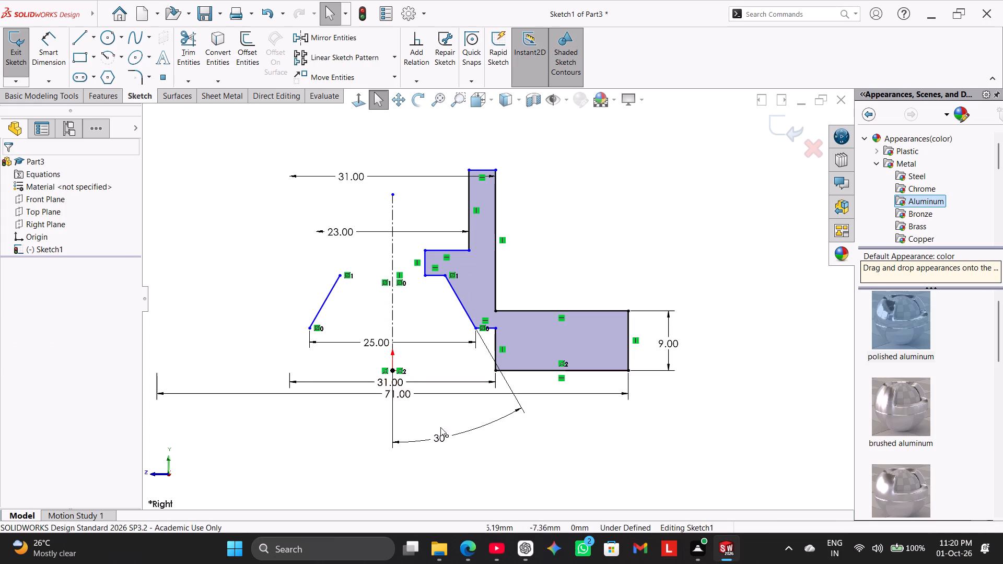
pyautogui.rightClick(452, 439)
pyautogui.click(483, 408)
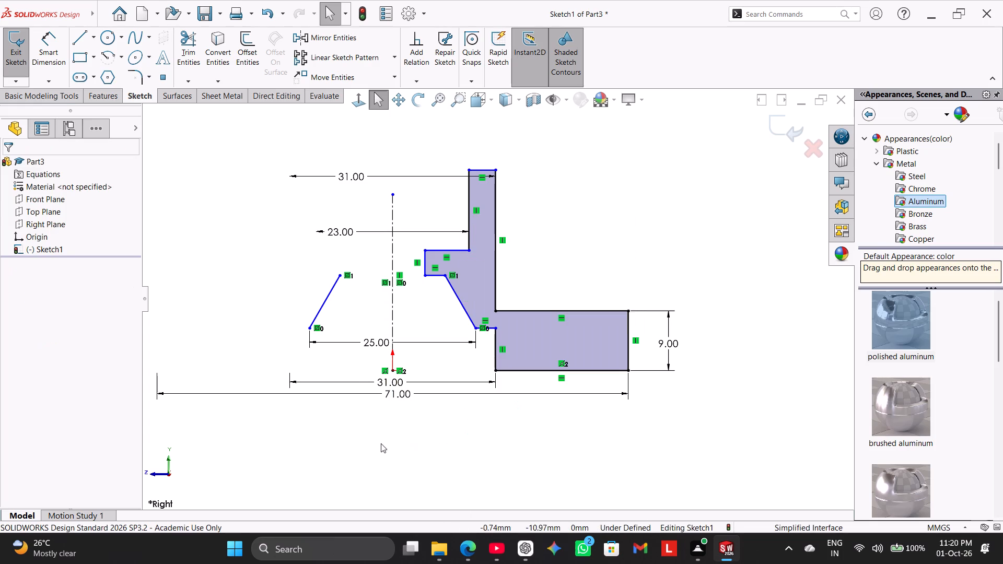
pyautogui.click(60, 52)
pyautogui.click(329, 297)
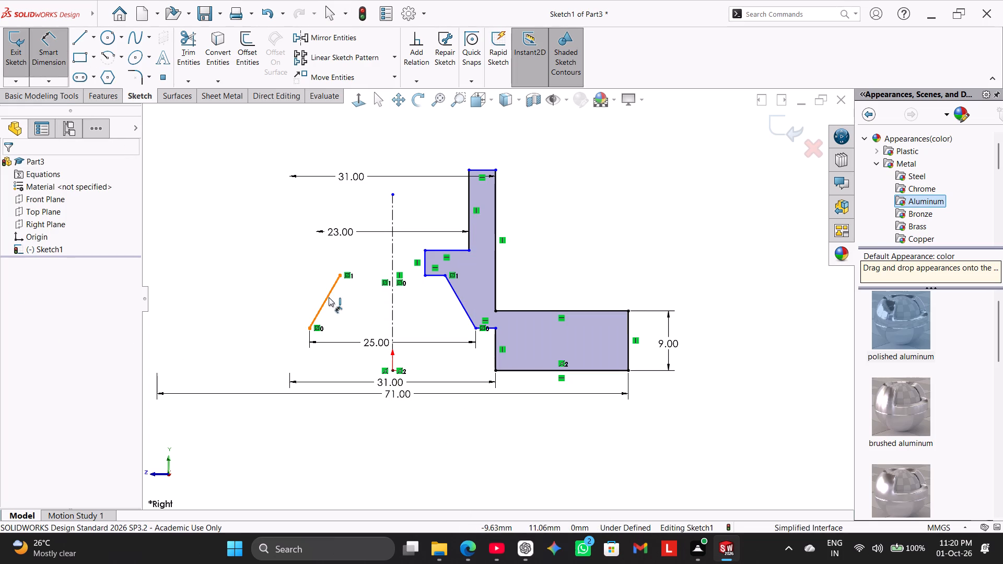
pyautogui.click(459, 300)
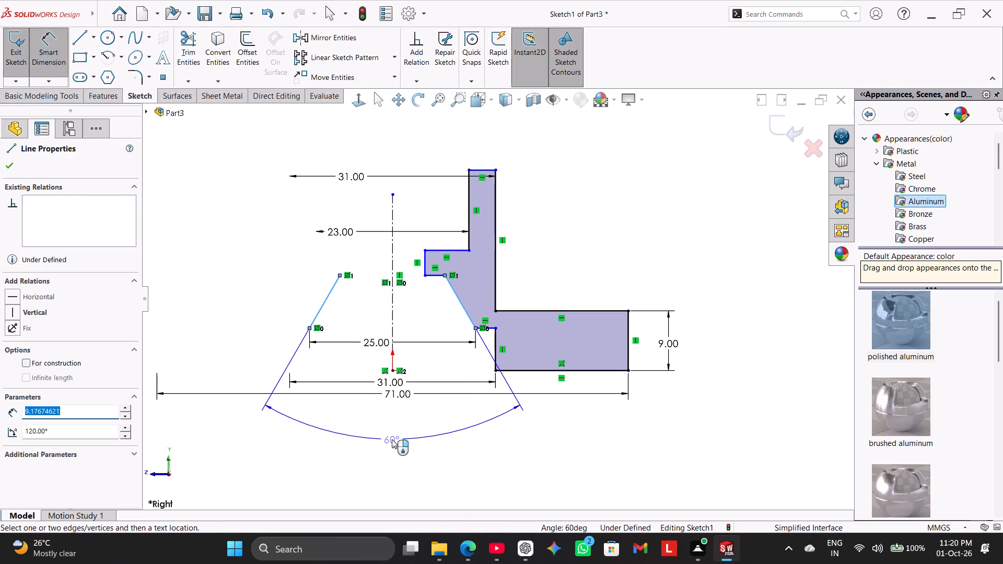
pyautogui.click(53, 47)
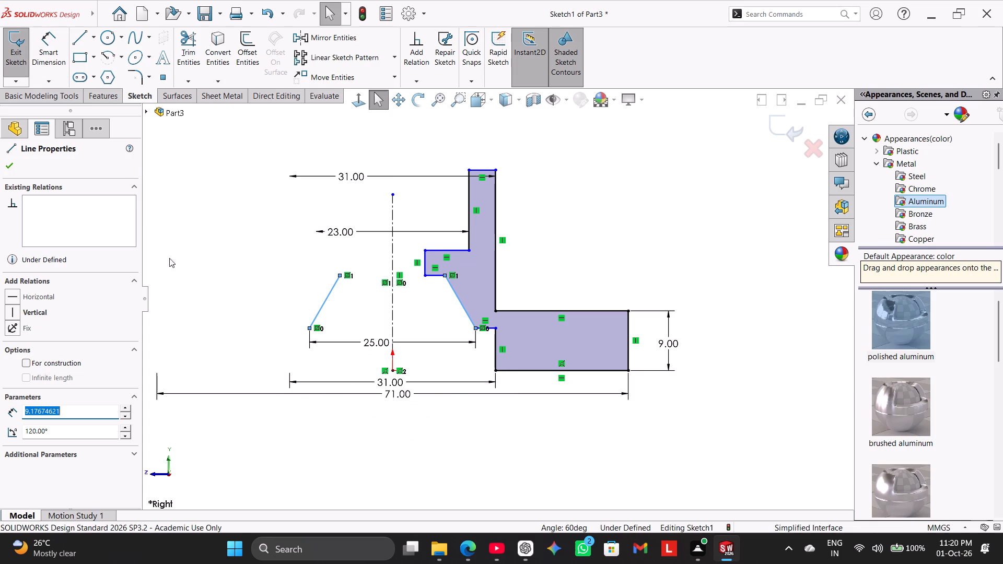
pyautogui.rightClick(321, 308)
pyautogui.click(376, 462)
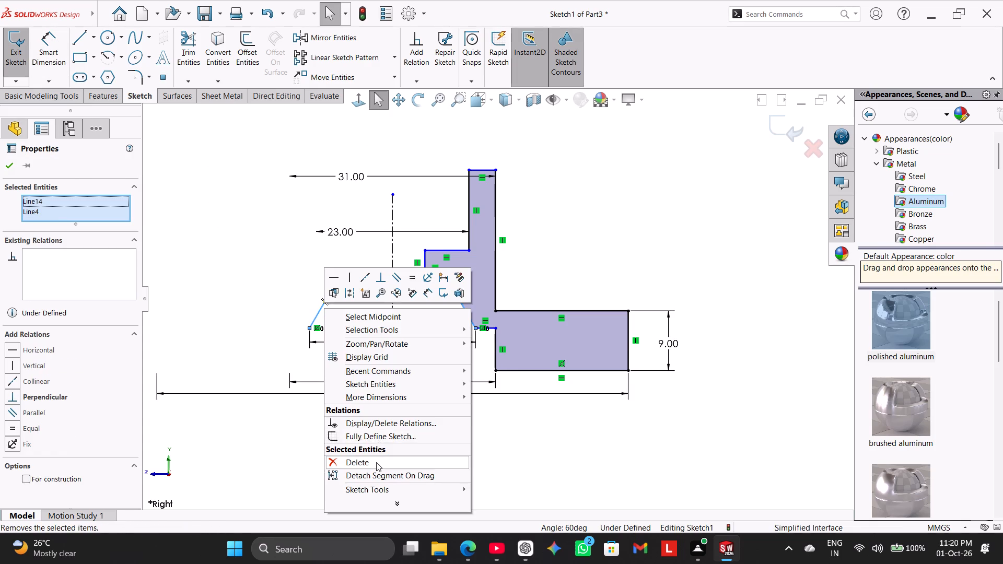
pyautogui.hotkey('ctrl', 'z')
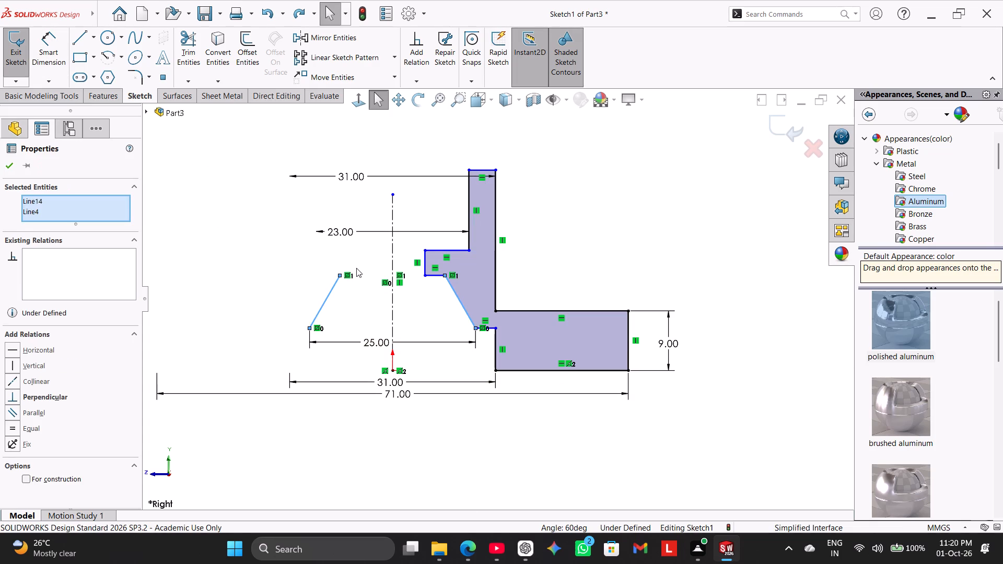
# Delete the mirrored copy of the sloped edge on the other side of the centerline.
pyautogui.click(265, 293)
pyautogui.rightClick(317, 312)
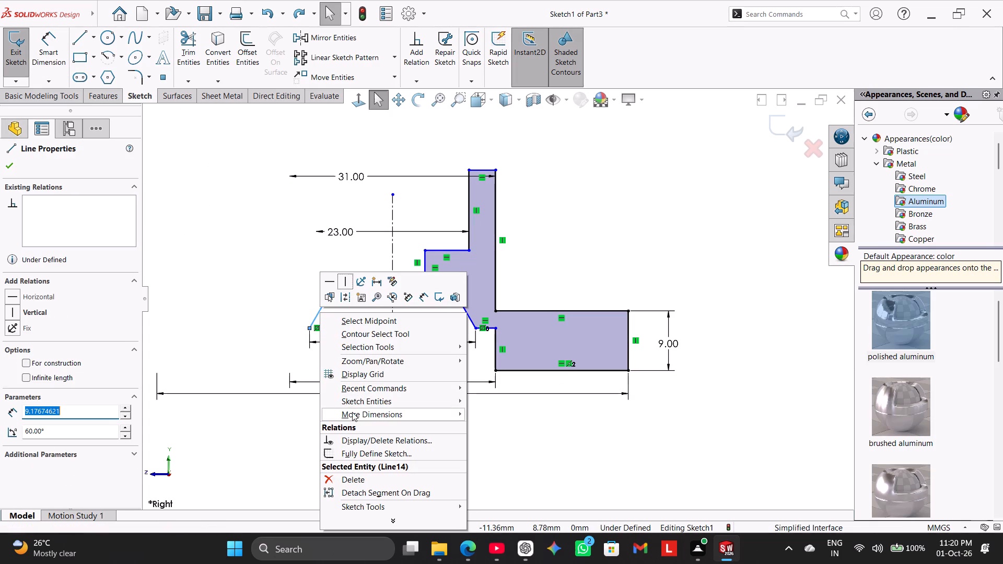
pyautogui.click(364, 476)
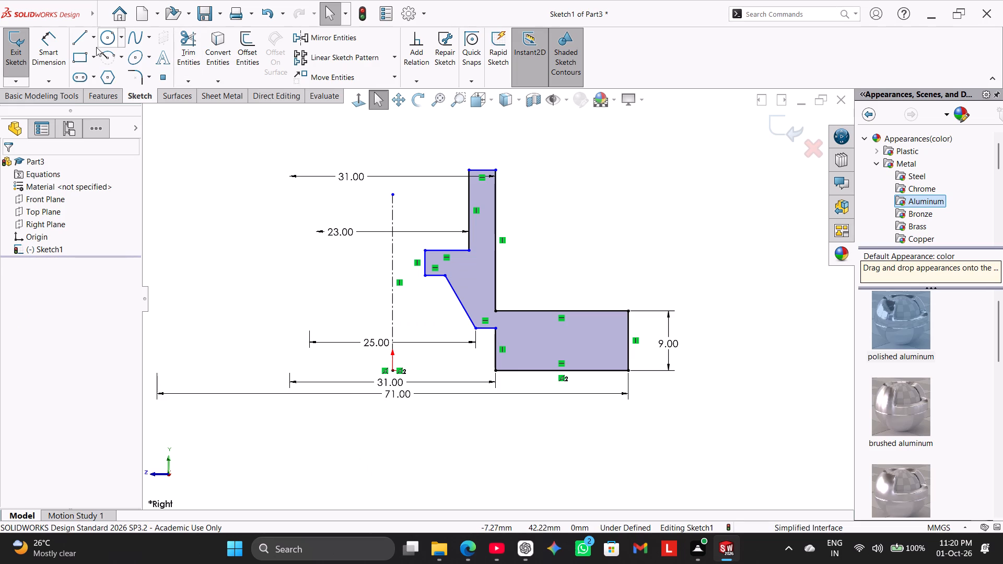
# Dimension the angle between the sloped edge and the vertical centerline as 15°, placed below the profile.
pyautogui.moveTo(63, 43); pyautogui.dragTo(72, 53)
pyautogui.click(48, 36)
pyautogui.click(463, 308)
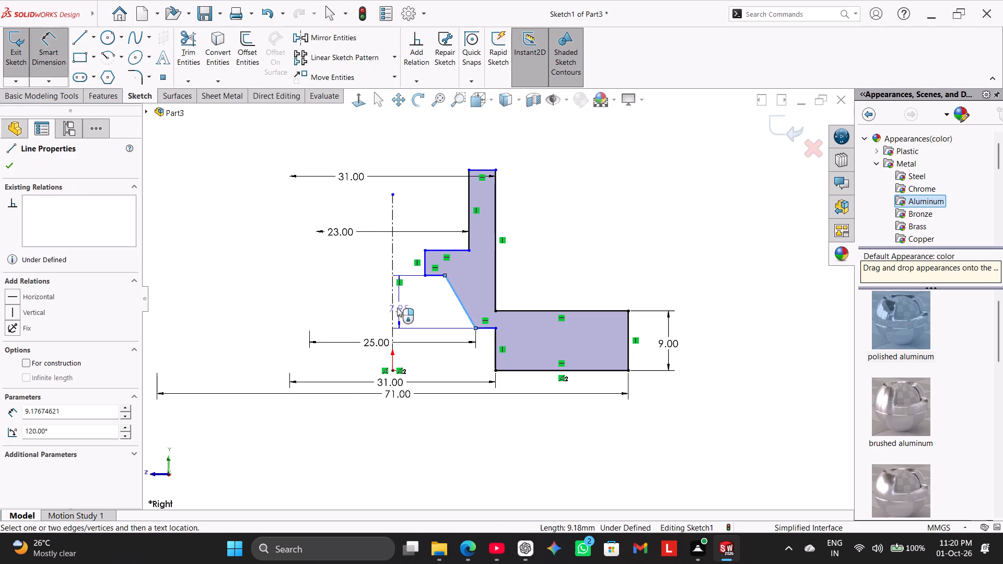
pyautogui.click(393, 305)
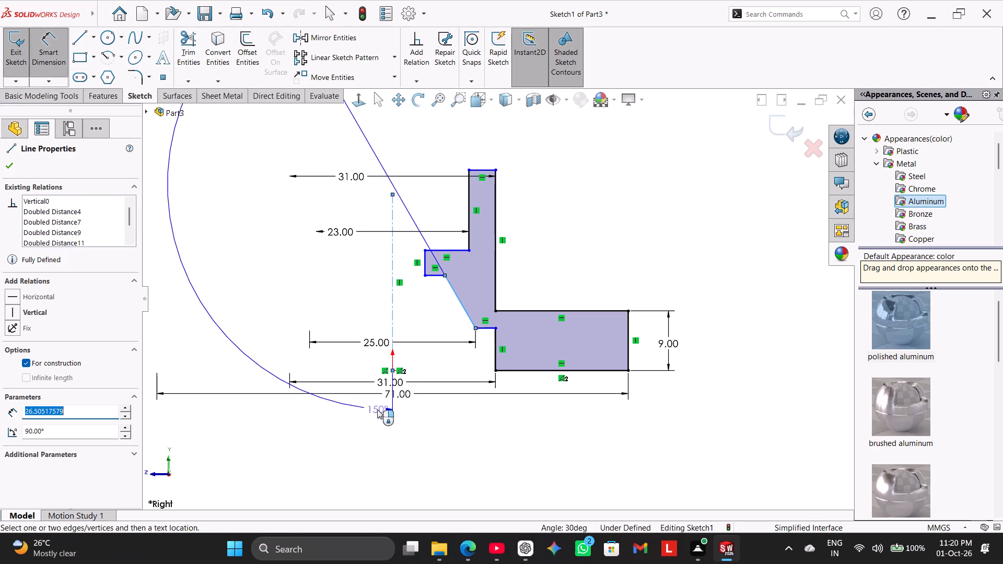
pyautogui.click(446, 425)
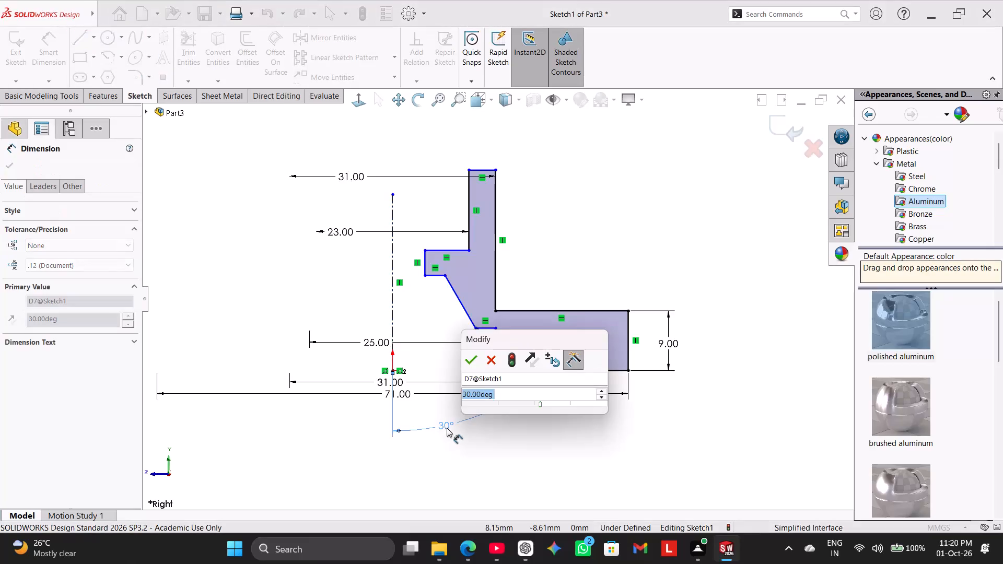
pyautogui.write('15')
pyautogui.press('Return')
pyautogui.rightClick(270, 286)
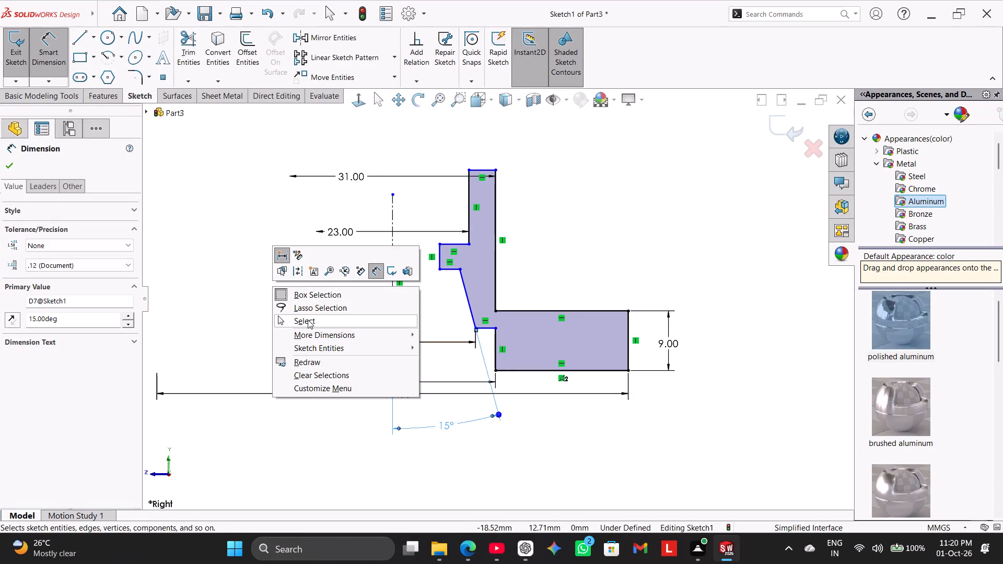
pyautogui.moveTo(308, 320); pyautogui.dragTo(308, 326)
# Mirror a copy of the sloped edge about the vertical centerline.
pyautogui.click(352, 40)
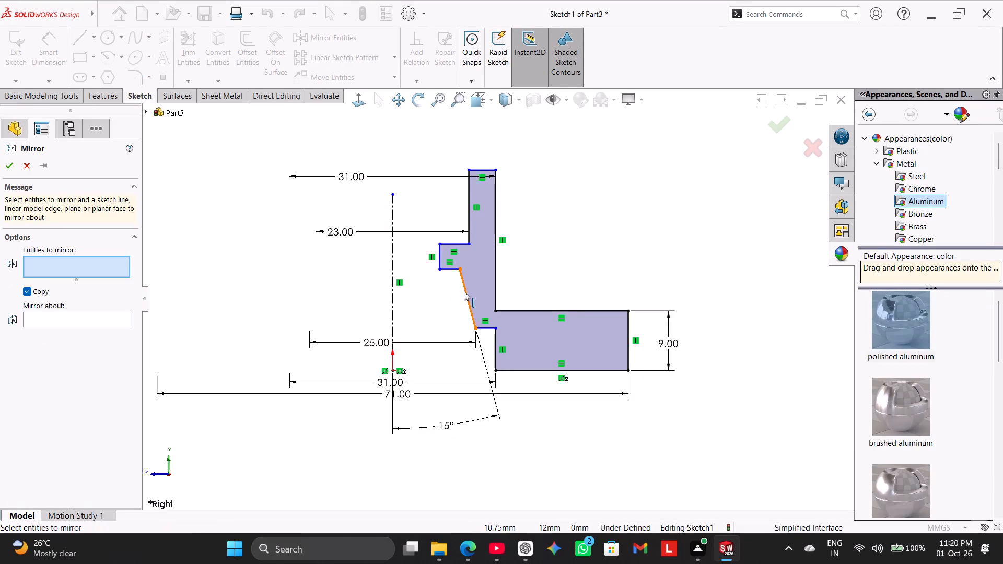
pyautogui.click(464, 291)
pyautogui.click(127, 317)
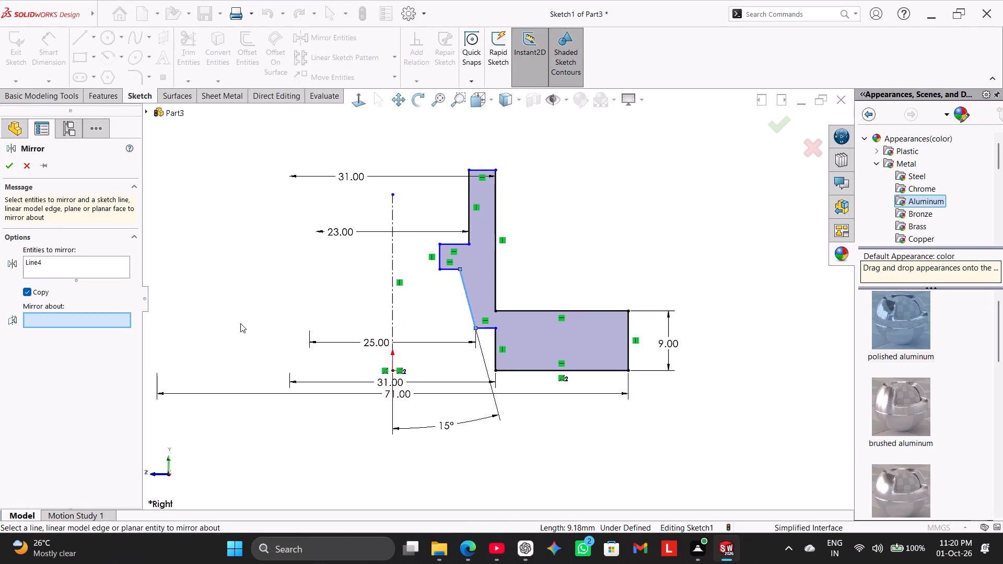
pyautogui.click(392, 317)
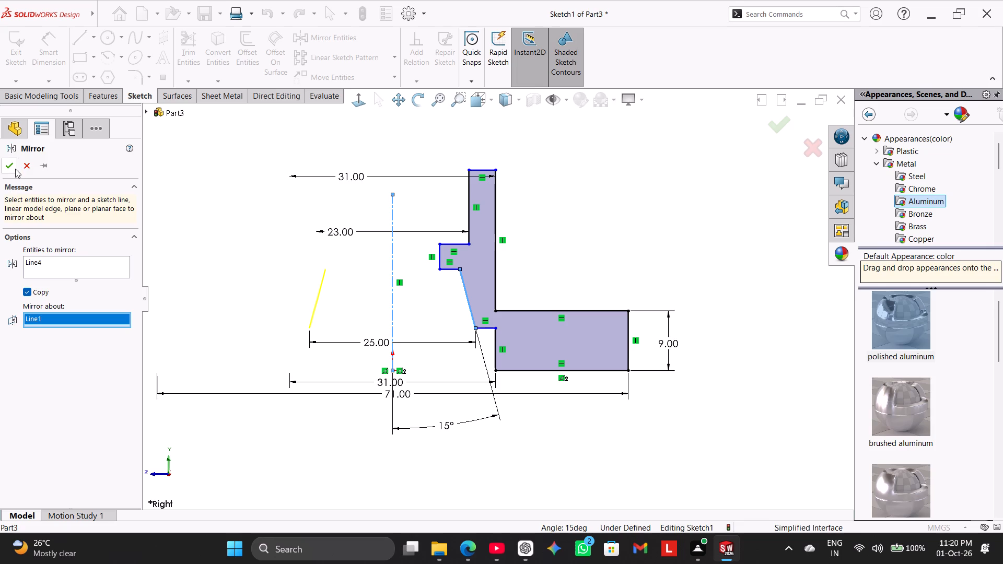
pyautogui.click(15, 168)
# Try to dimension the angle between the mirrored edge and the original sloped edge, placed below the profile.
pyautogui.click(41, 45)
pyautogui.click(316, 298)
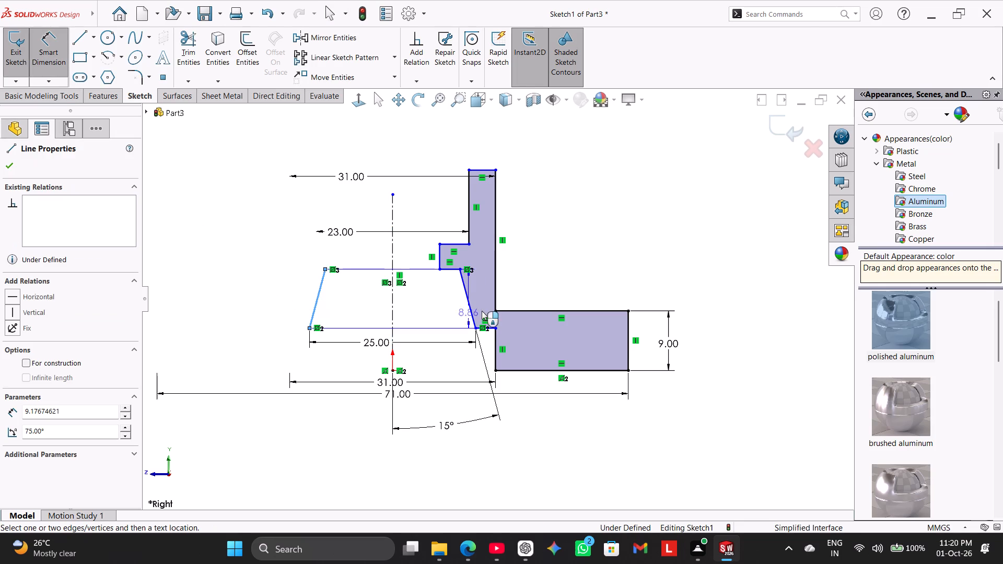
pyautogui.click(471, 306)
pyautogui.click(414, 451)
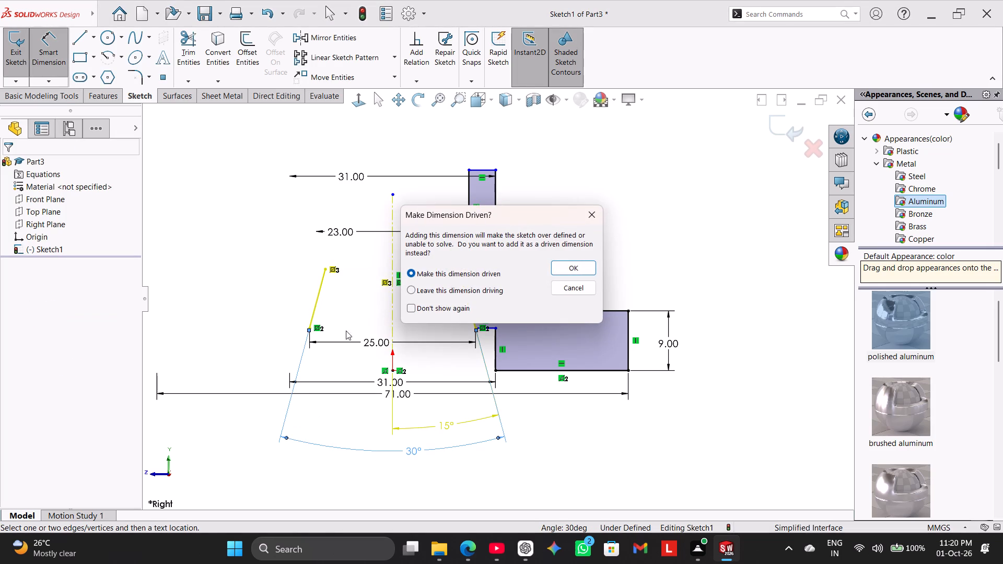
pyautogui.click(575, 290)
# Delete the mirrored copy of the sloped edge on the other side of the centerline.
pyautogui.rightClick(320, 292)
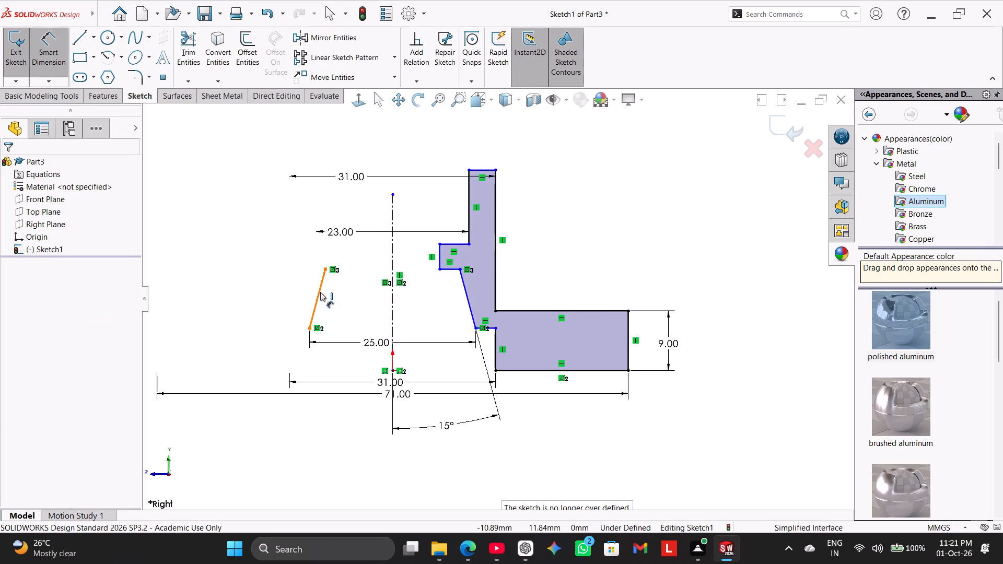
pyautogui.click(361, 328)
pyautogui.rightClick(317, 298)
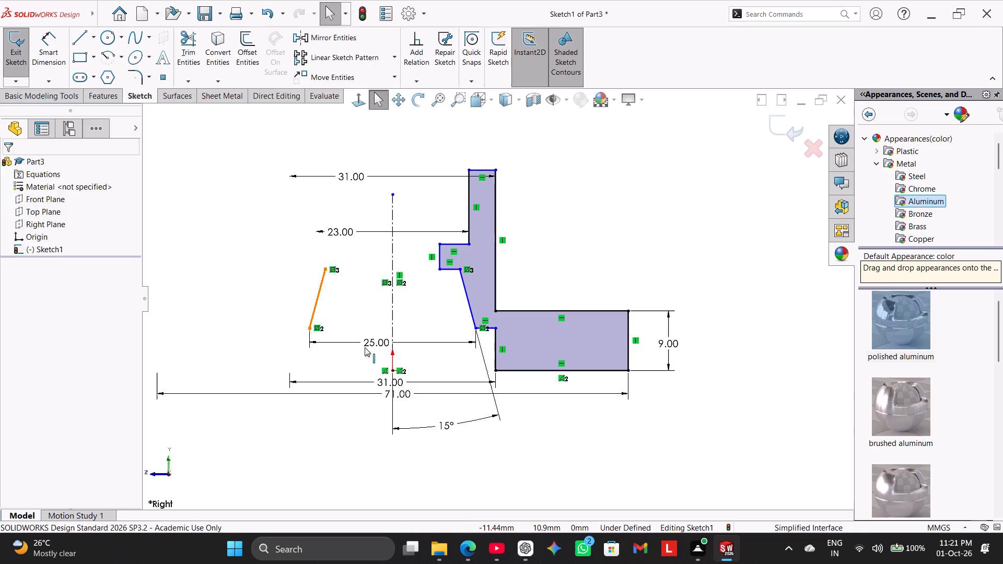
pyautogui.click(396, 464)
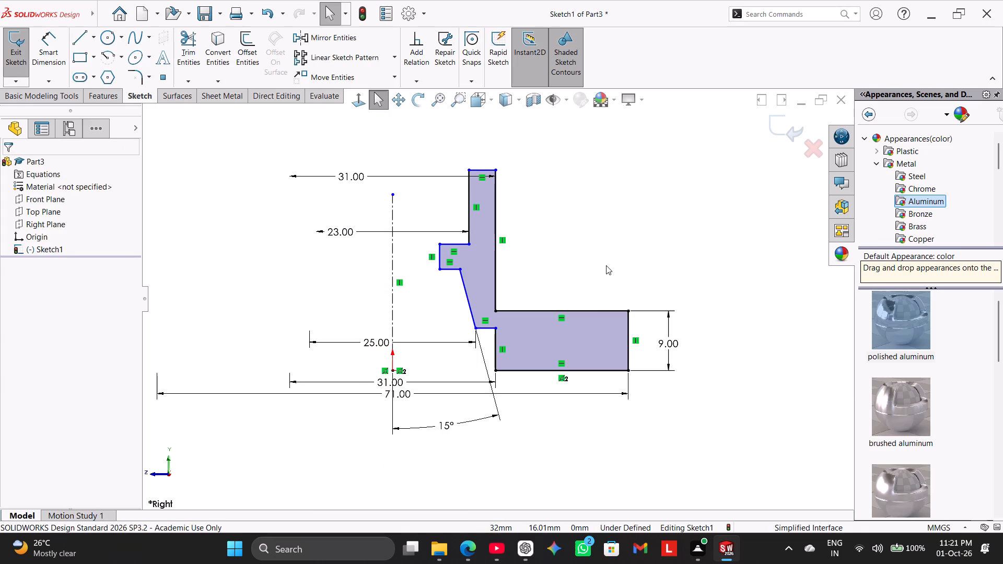
# Dimension the height from the origin to the short horizontal edge at the top of the slope as 16 mm.
pyautogui.click(46, 40)
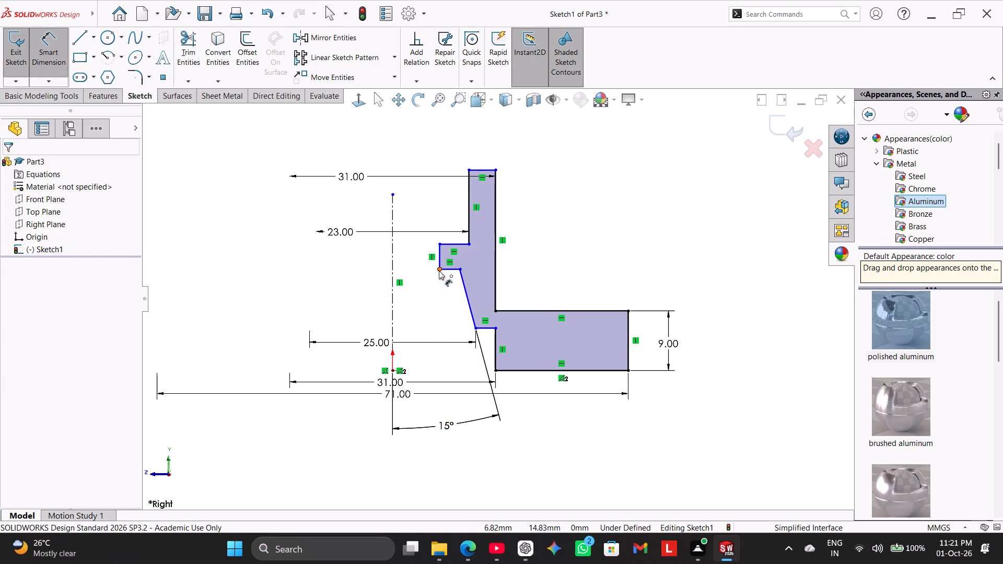
pyautogui.click(447, 271)
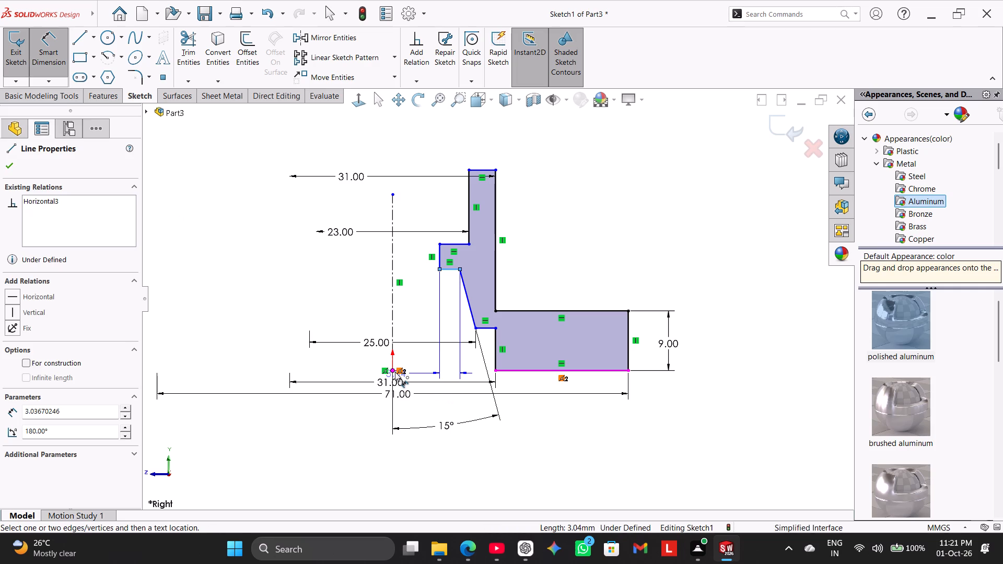
pyautogui.click(395, 371)
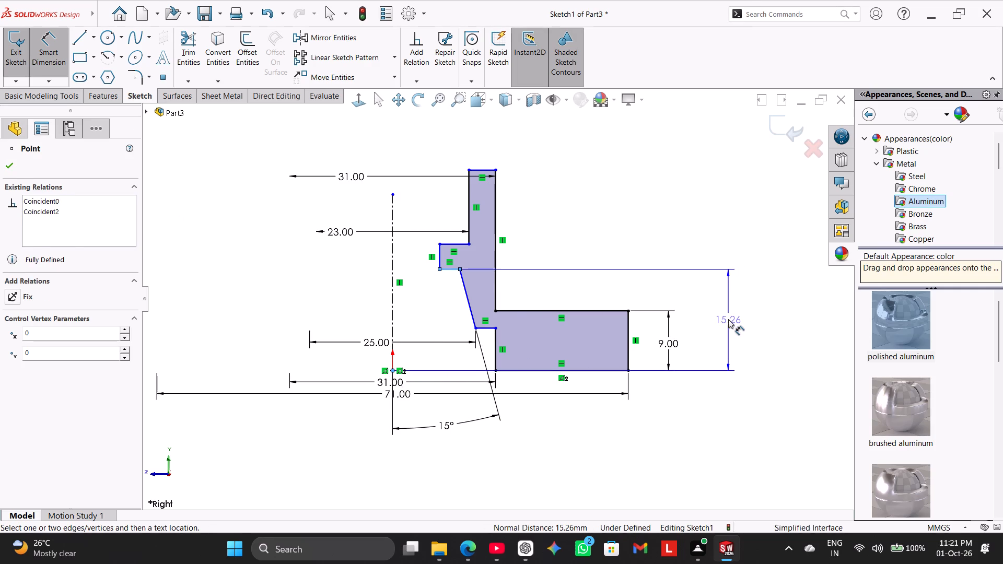
pyautogui.click(728, 319)
pyautogui.write('16')
pyautogui.press('Return')
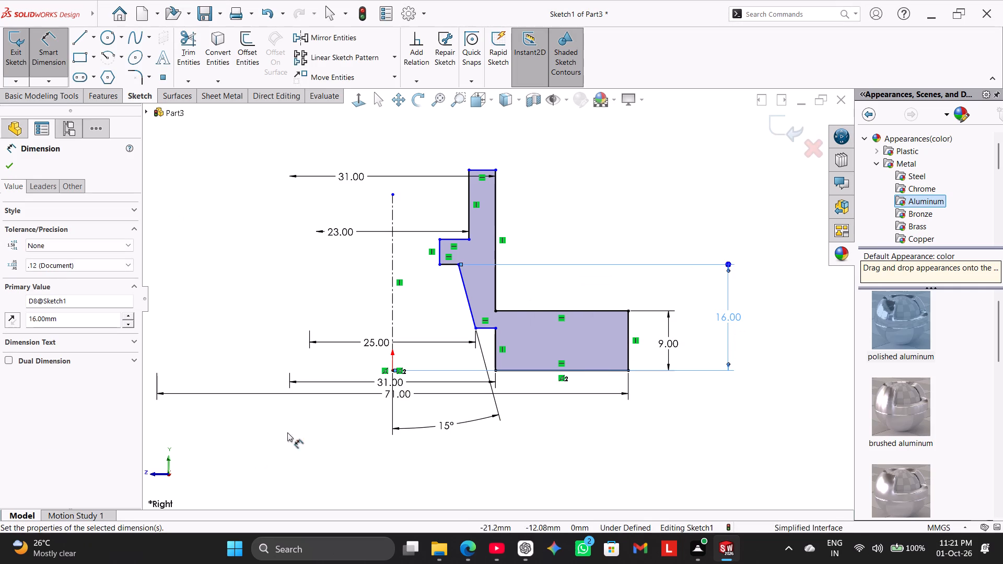
pyautogui.rightClick(342, 417)
pyautogui.click(316, 438)
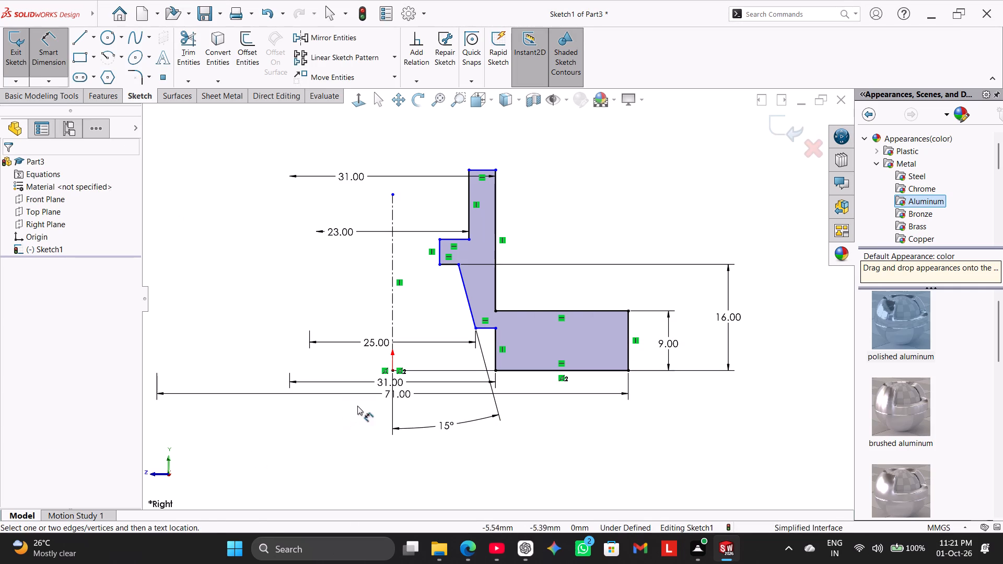
# Move the 71 mm and lower 31 mm diameter dimensions farther below the profile so they are spaced apart.
pyautogui.moveTo(374, 392); pyautogui.dragTo(381, 450)
pyautogui.moveTo(381, 379); pyautogui.dragTo(382, 410)
pyautogui.click(362, 468)
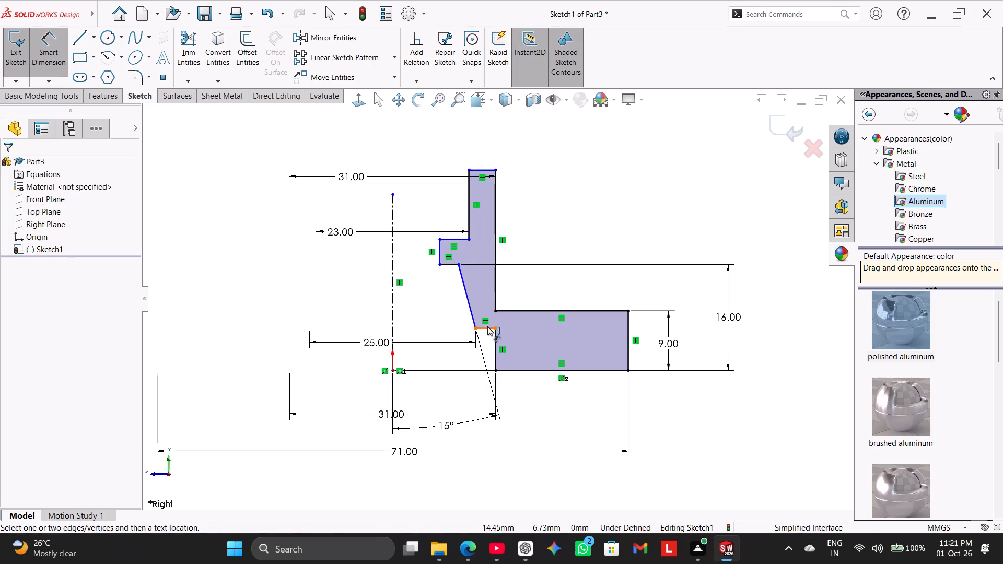
pyautogui.moveTo(154, 276); pyautogui.dragTo(167, 276, button='right')
pyautogui.rightClick(225, 262)
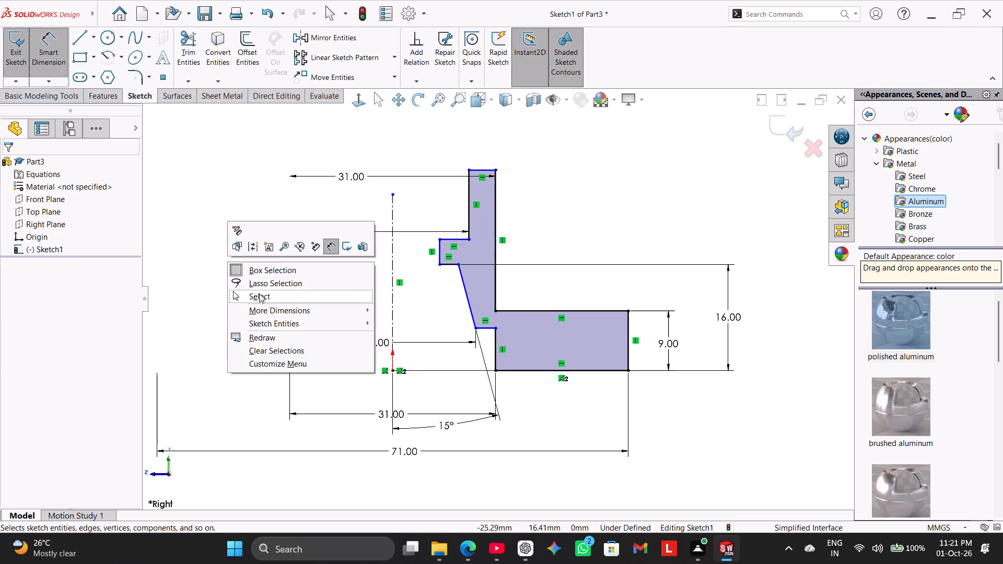
pyautogui.click(259, 293)
# Make the short horizontal edge at the bottom of the slope collinear with the flange's top edge.
pyautogui.keyDown('ctrl'); pyautogui.click(484, 328); pyautogui.keyUp('ctrl')
pyautogui.keyDown('ctrl'); pyautogui.click(514, 310); pyautogui.keyUp('ctrl')
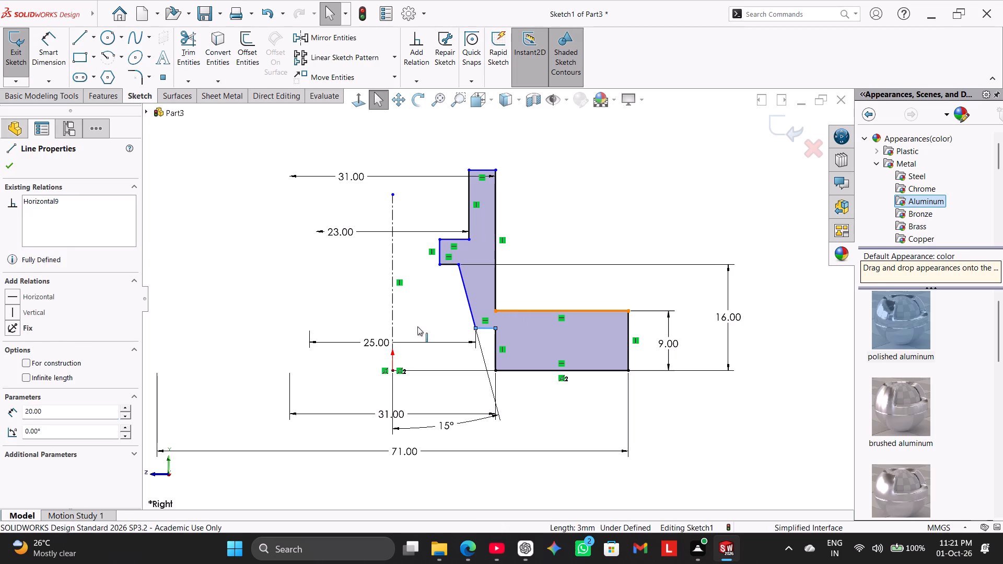
pyautogui.click(33, 381)
pyautogui.click(228, 303)
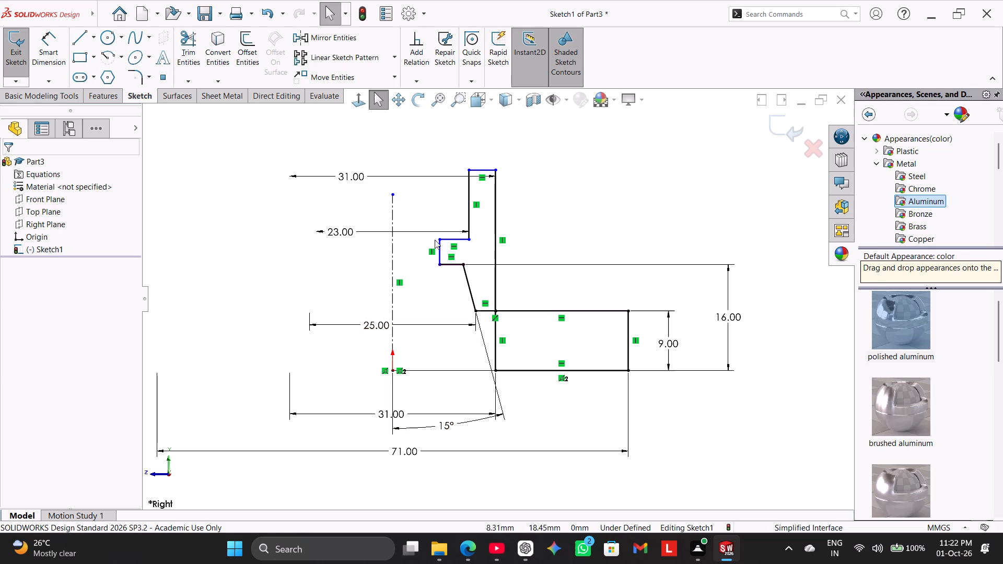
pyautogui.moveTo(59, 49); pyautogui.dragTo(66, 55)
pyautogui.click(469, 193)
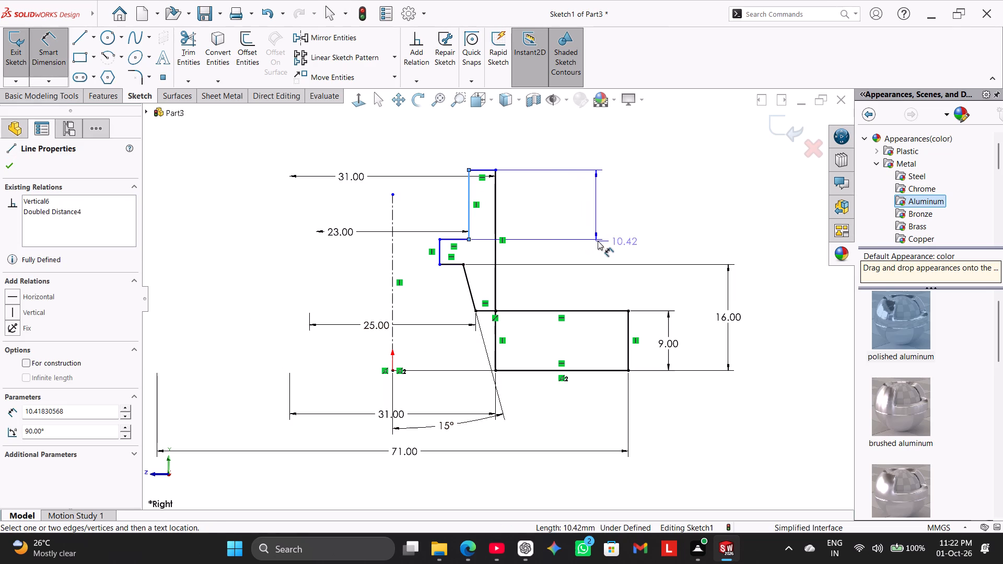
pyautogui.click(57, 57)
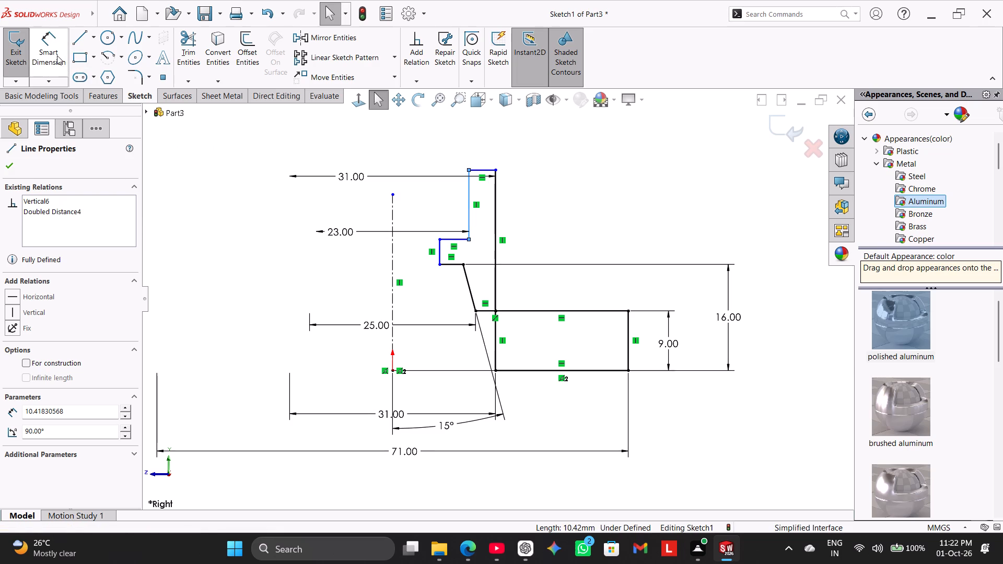
# Dimension the height from the origin to the upper edge of the small inner step as 20.5 mm.
pyautogui.click(57, 55)
pyautogui.click(459, 241)
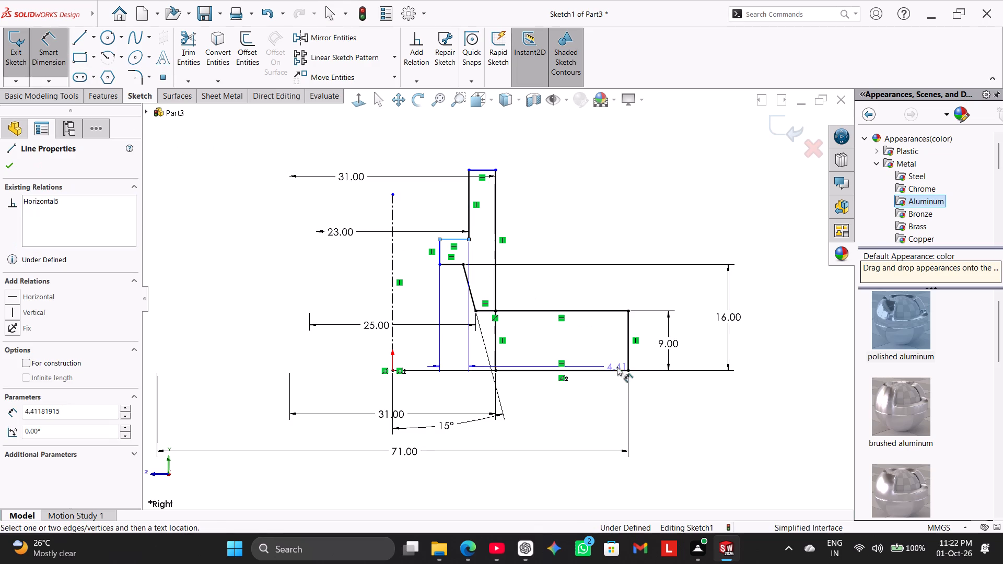
pyautogui.click(392, 370)
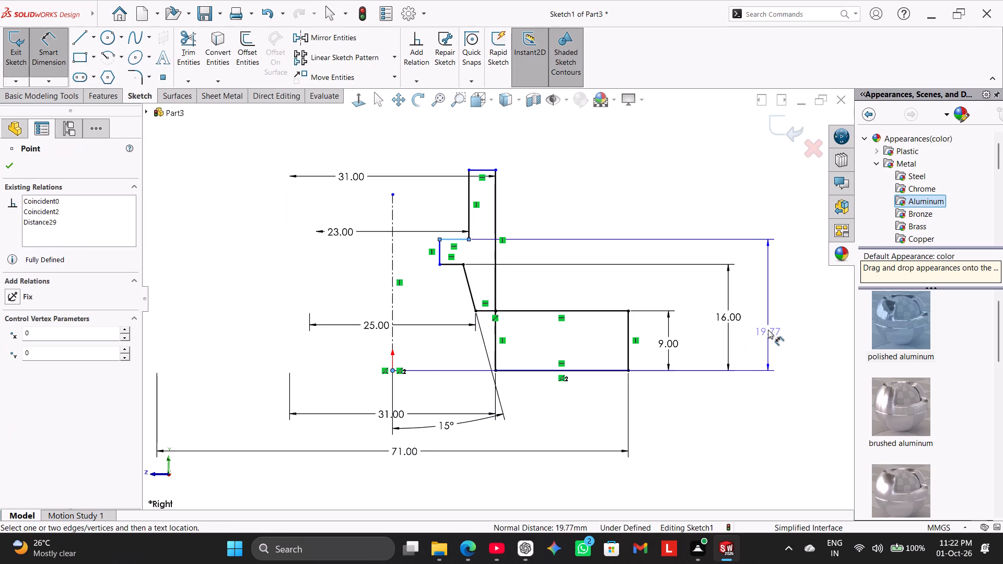
pyautogui.click(768, 329)
pyautogui.write('20.5')
pyautogui.press('Return')
pyautogui.click(656, 210)
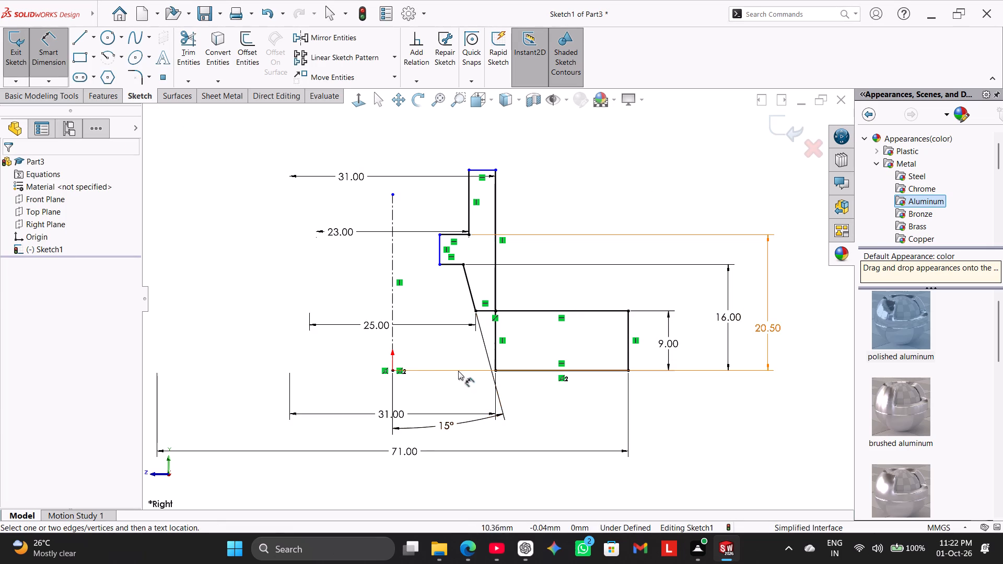
# Dimension the overall height from the origin to the profile's top edge as 39 mm.
pyautogui.click(392, 369)
pyautogui.click(486, 170)
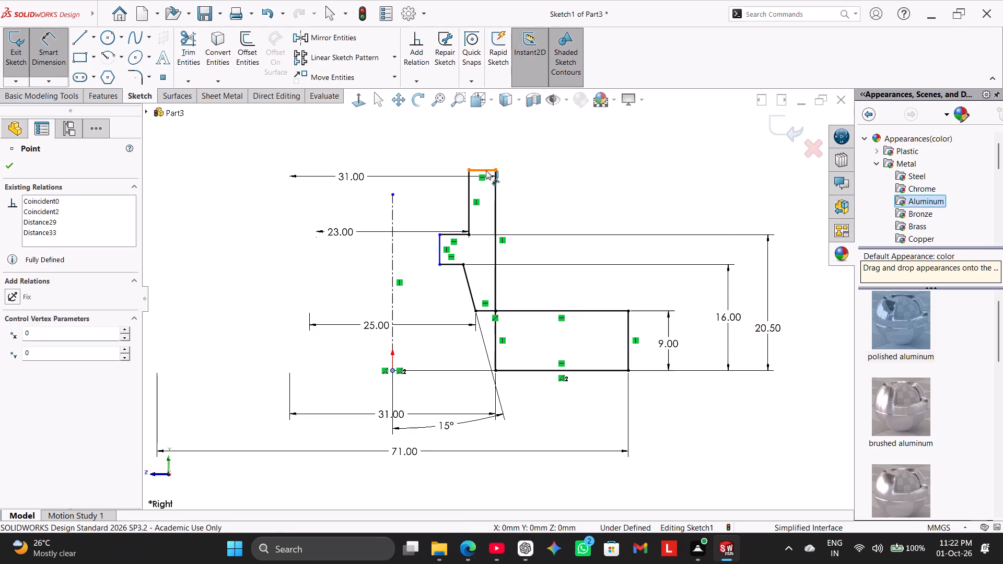
pyautogui.click(792, 263)
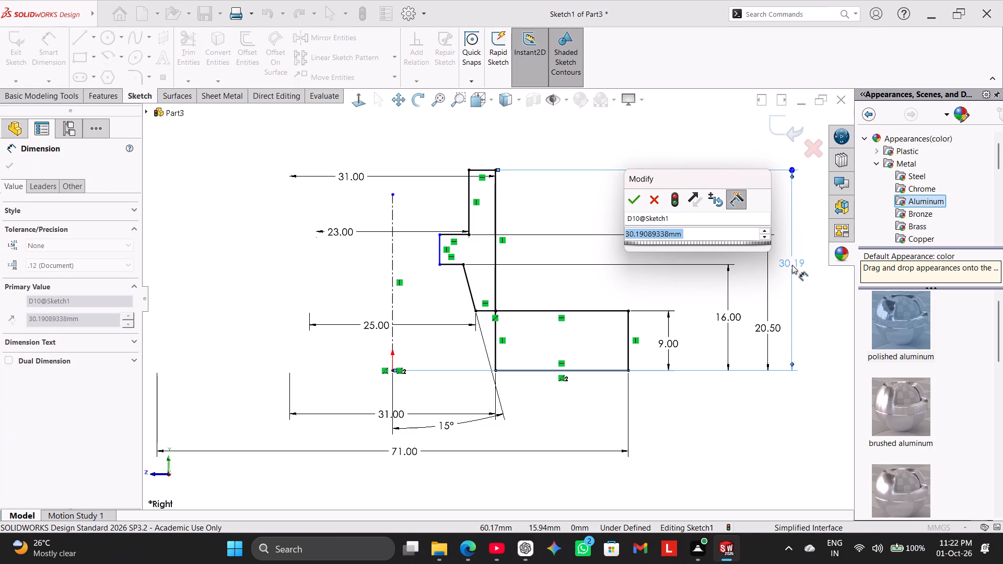
pyautogui.write('39')
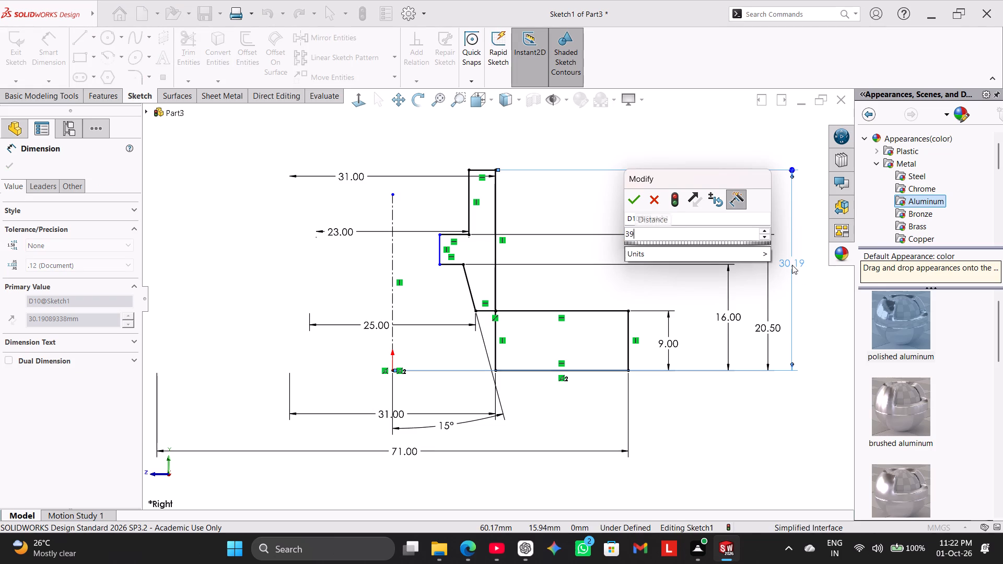
pyautogui.press('Return')
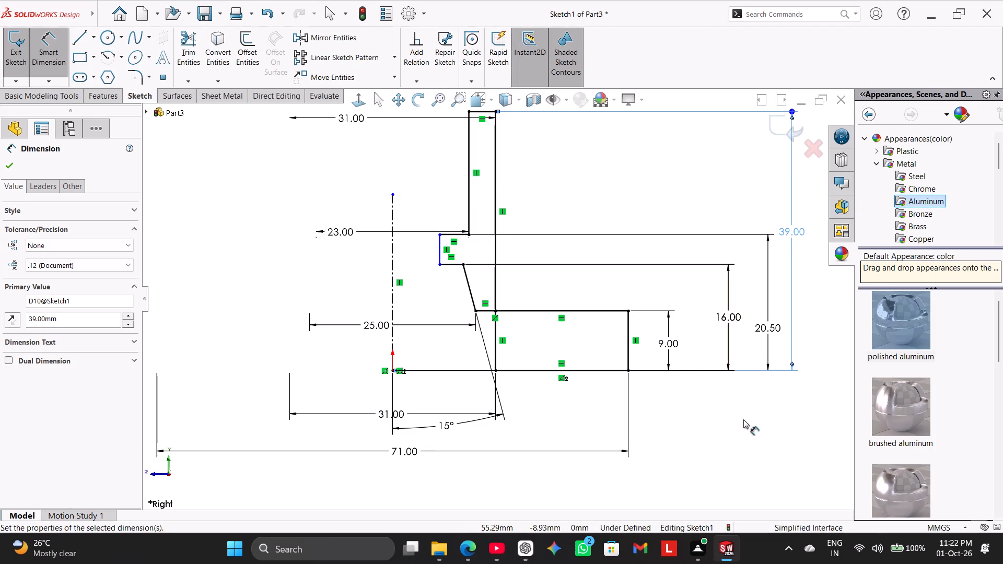
# Move the 9, 16, 20.5 and 39 mm height dimensions closer to the profile.
pyautogui.moveTo(672, 344); pyautogui.dragTo(658, 344)
pyautogui.moveTo(738, 315); pyautogui.dragTo(716, 321)
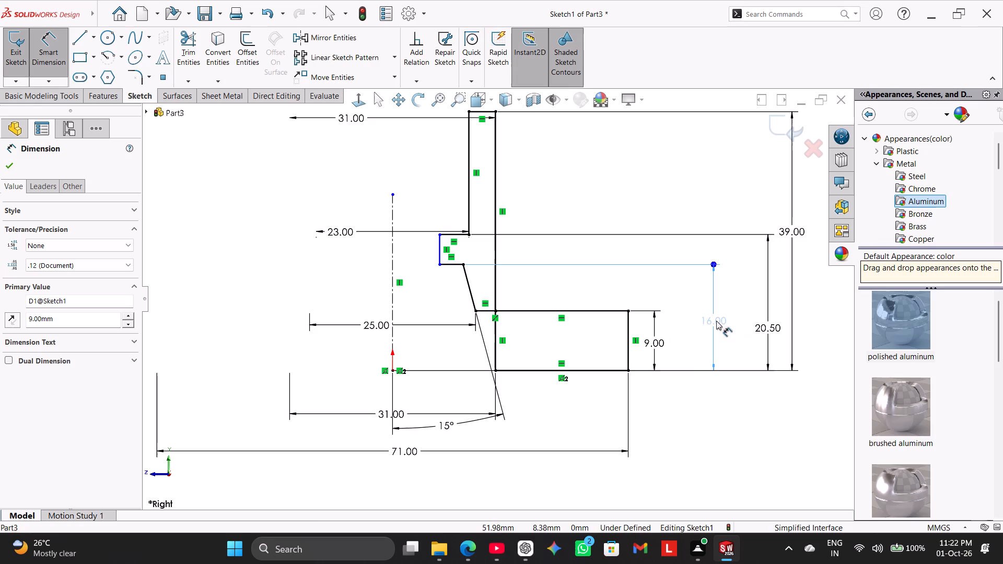
pyautogui.moveTo(716, 321); pyautogui.dragTo(709, 322)
pyautogui.moveTo(766, 328); pyautogui.dragTo(730, 332)
pyautogui.moveTo(791, 232); pyautogui.dragTo(785, 232)
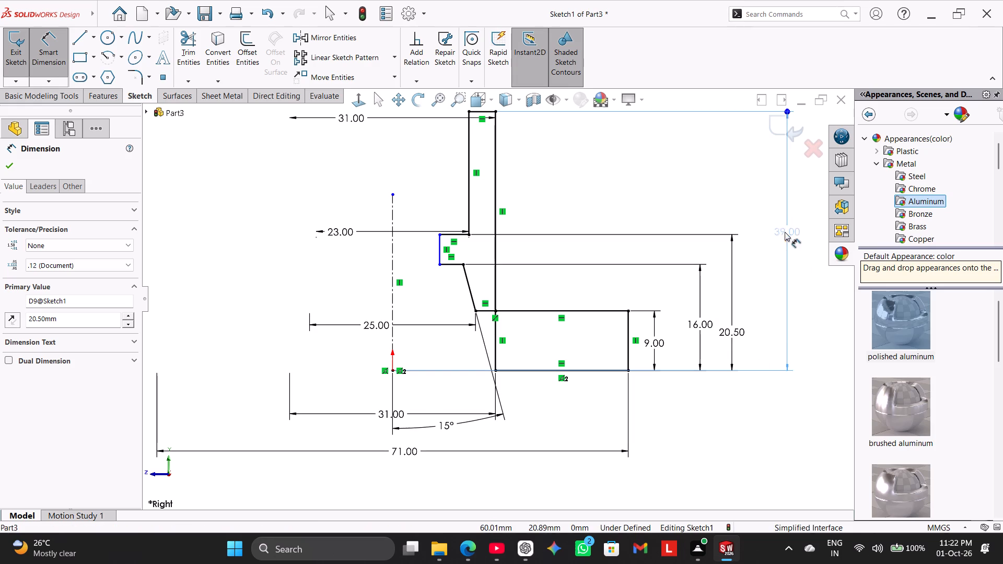
pyautogui.moveTo(785, 232); pyautogui.dragTo(746, 245)
pyautogui.click(713, 412)
pyautogui.rightClick(713, 412)
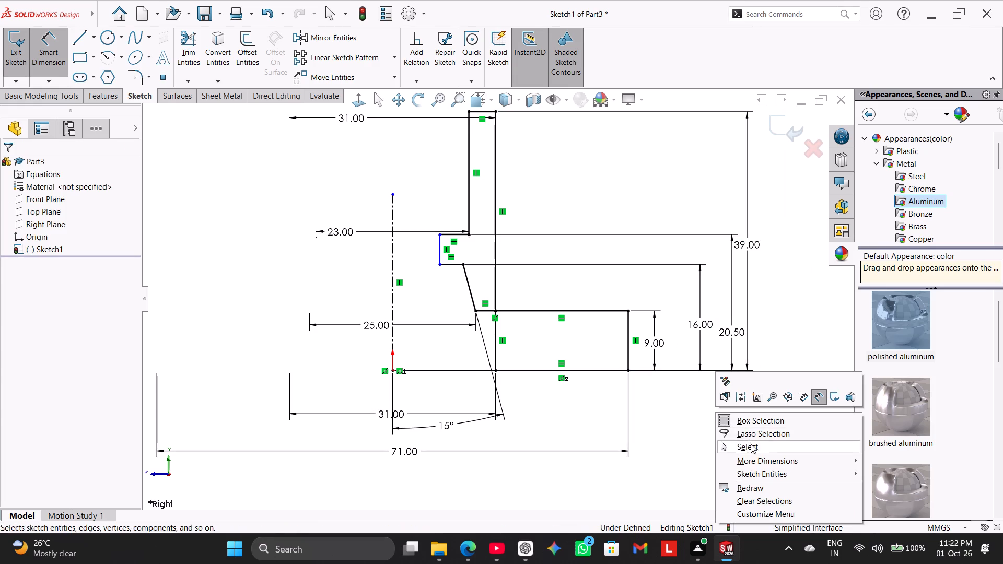
pyautogui.click(752, 445)
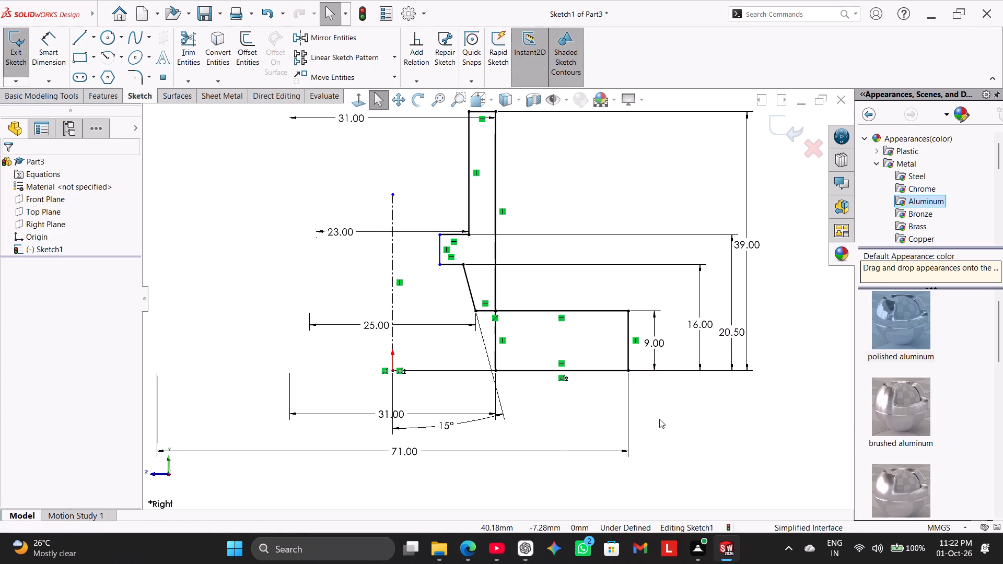
# Dimension the small inner step's vertical edge as a 15 mm diameter about the centerline.
pyautogui.click(56, 45)
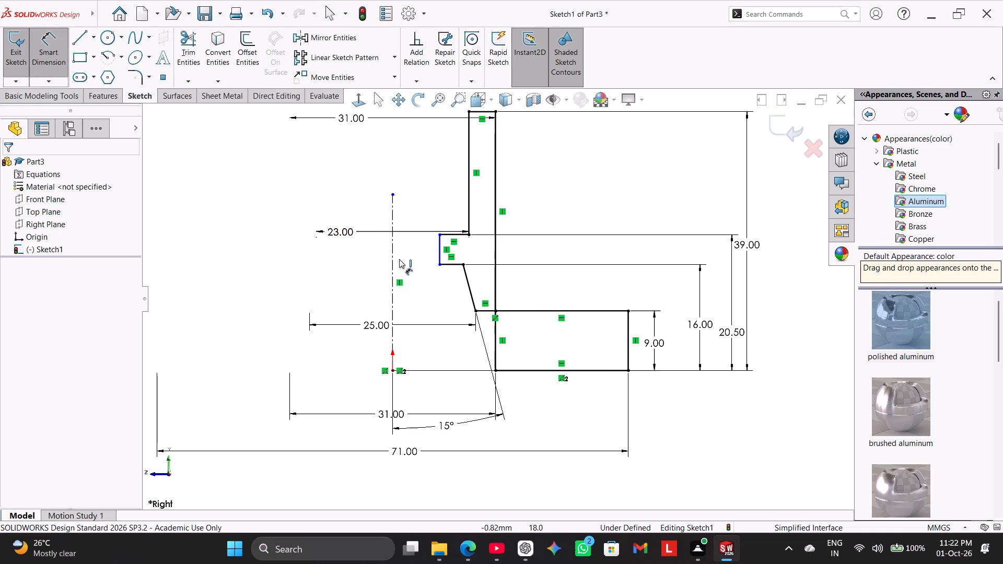
pyautogui.click(439, 243)
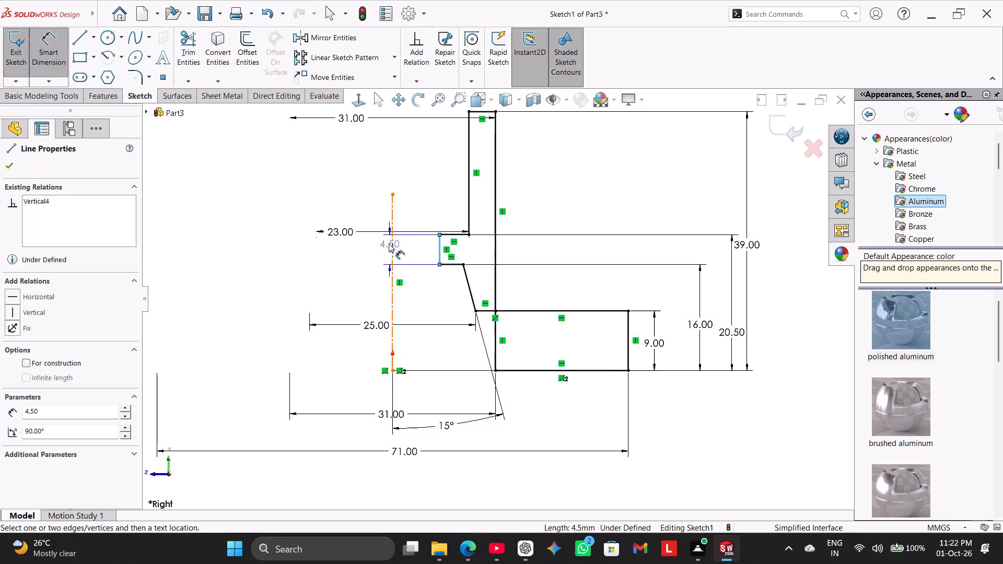
pyautogui.click(391, 250)
pyautogui.click(371, 262)
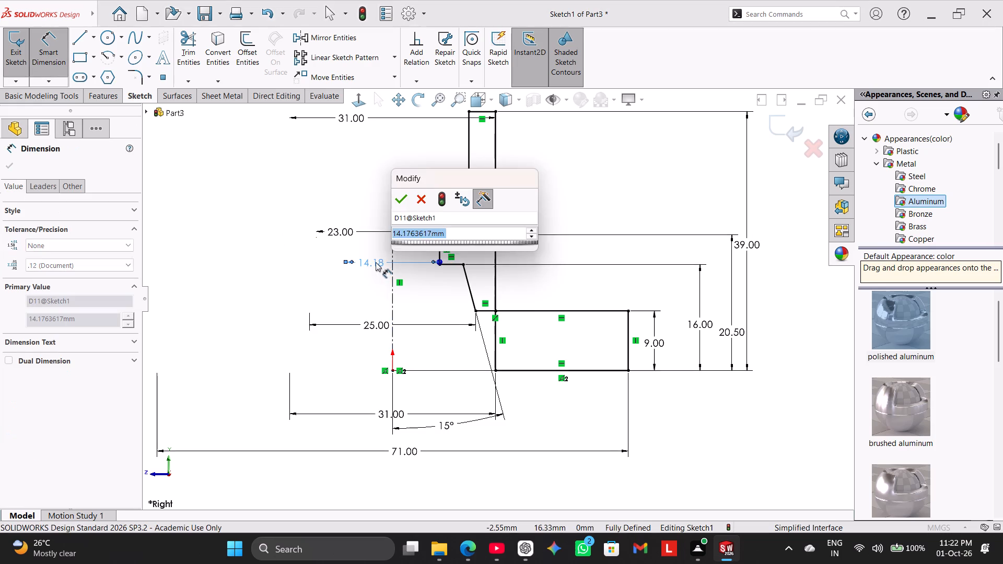
pyautogui.write('15')
pyautogui.press('Return')
pyautogui.rightClick(239, 243)
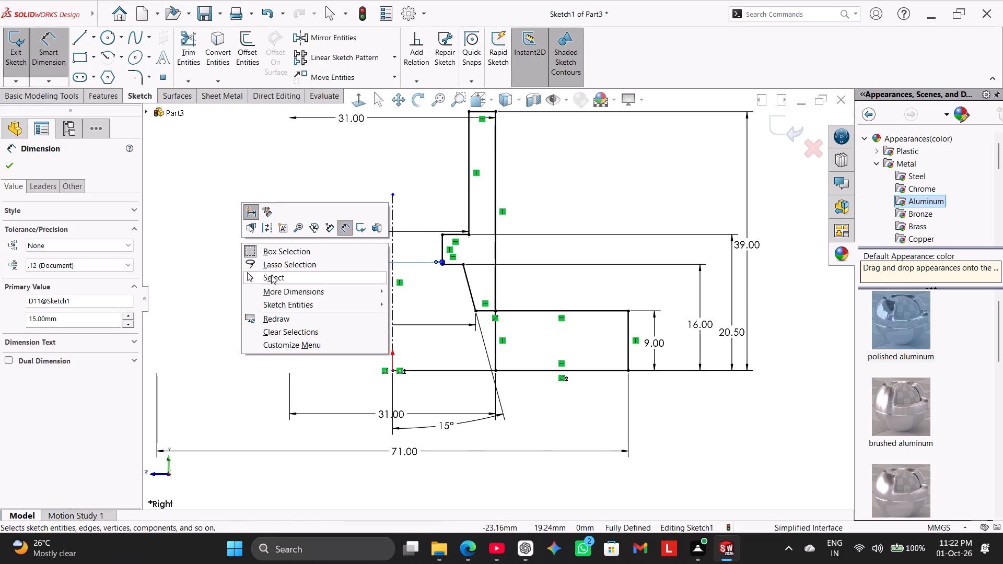
pyautogui.click(274, 278)
pyautogui.scroll(2, 591, 335)
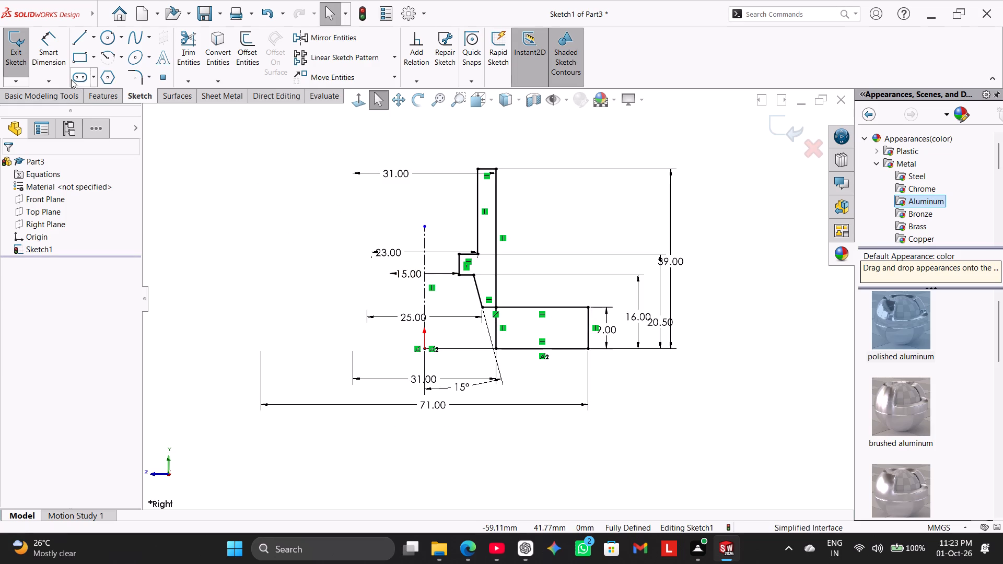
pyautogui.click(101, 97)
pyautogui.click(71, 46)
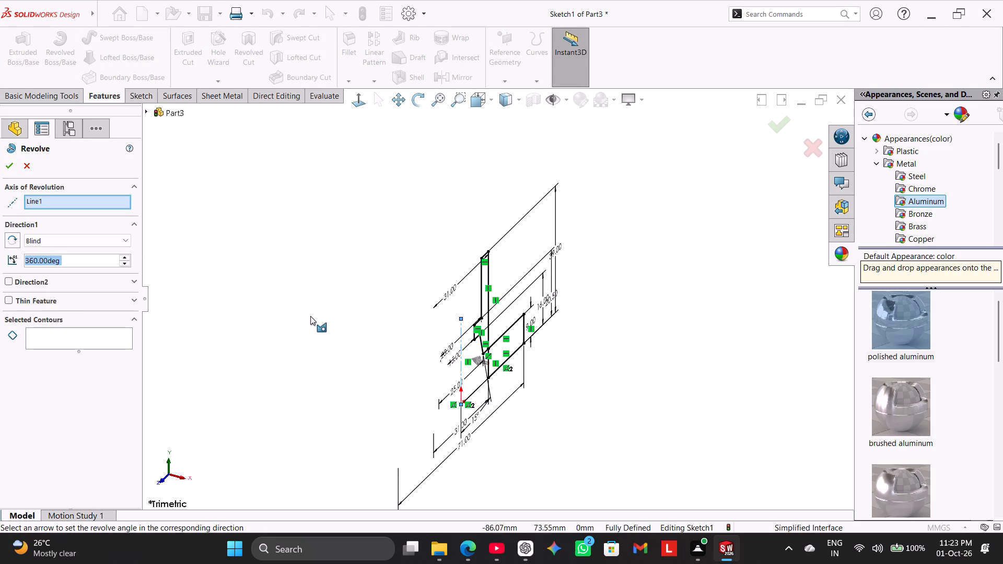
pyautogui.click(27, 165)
# Examine the dimensioned stepped profile face-on, checking its contours and its diameter, height and taper dimensions.
pyautogui.click(153, 98)
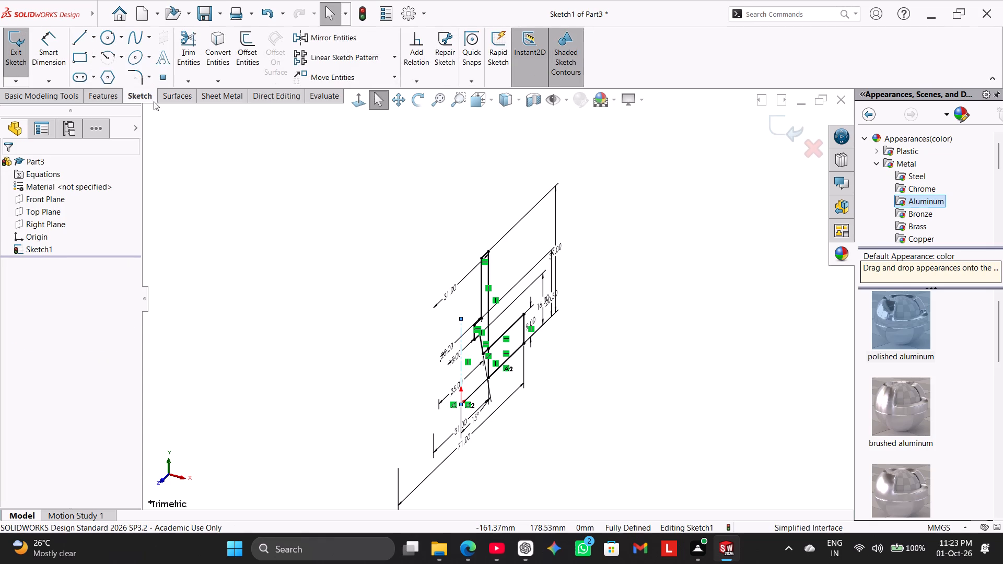
pyautogui.click(357, 104)
pyautogui.click(255, 240)
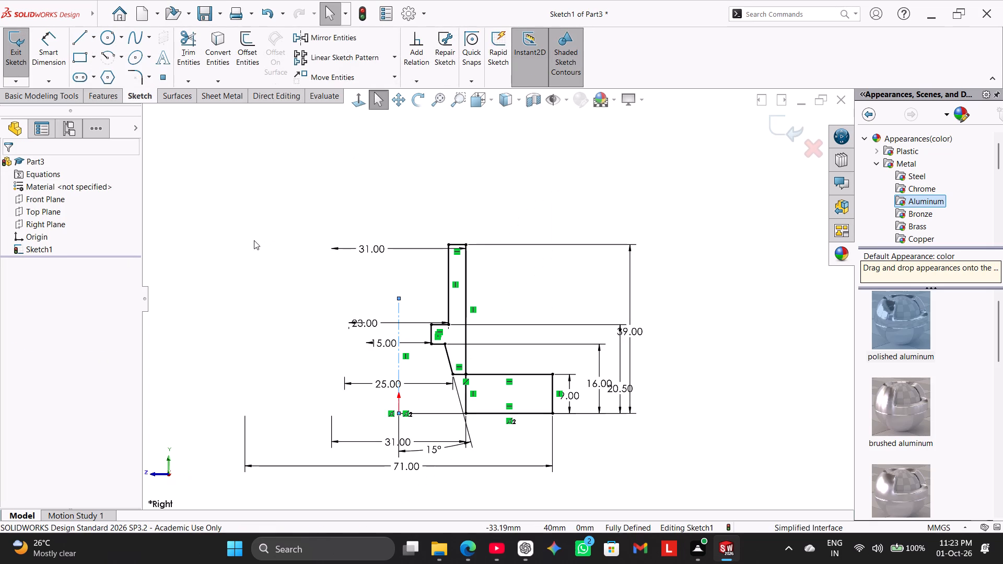
pyautogui.scroll(-2, 480, 386)
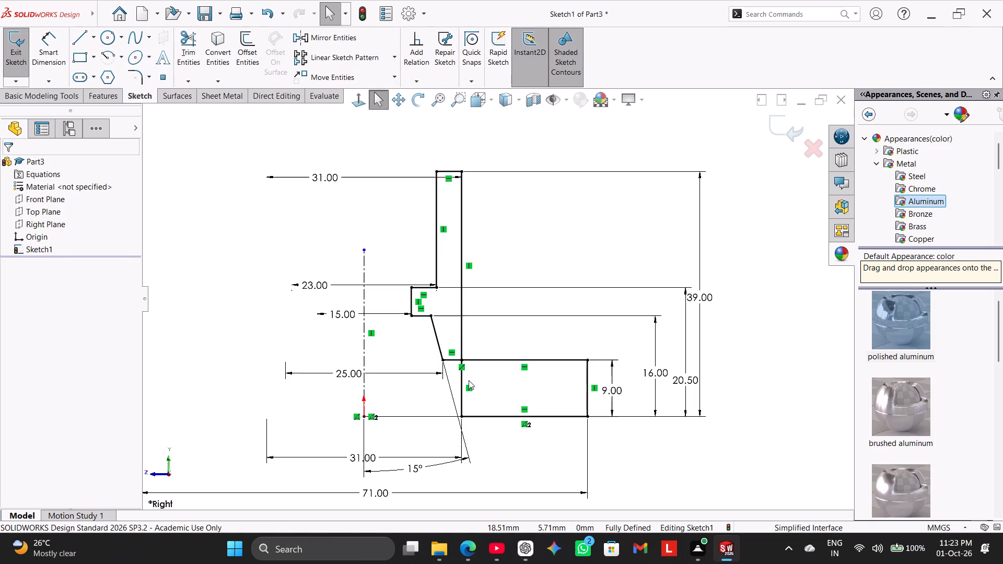
pyautogui.scroll(-4, 469, 380)
pyautogui.scroll(2, 474, 353)
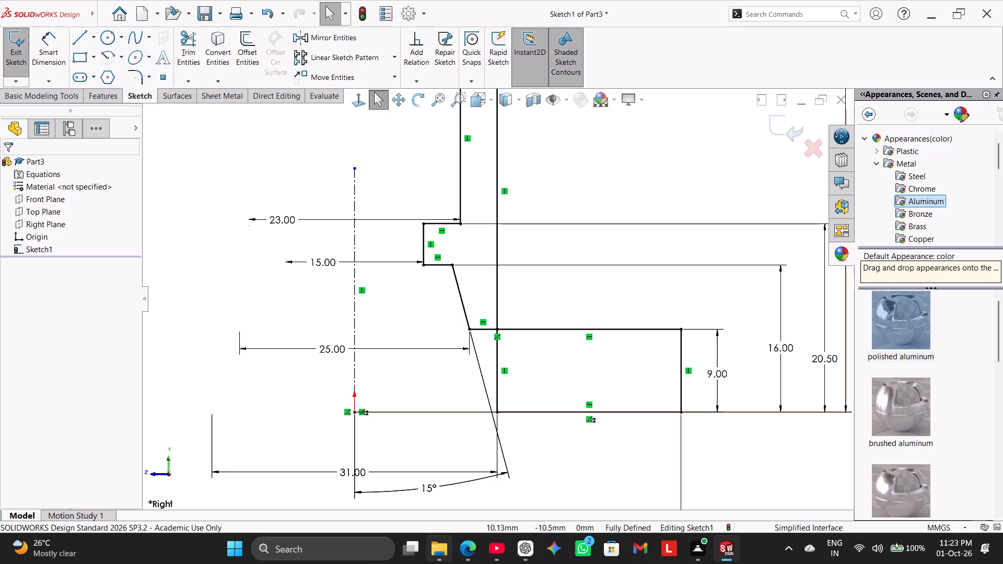
pyautogui.scroll(2, 543, 331)
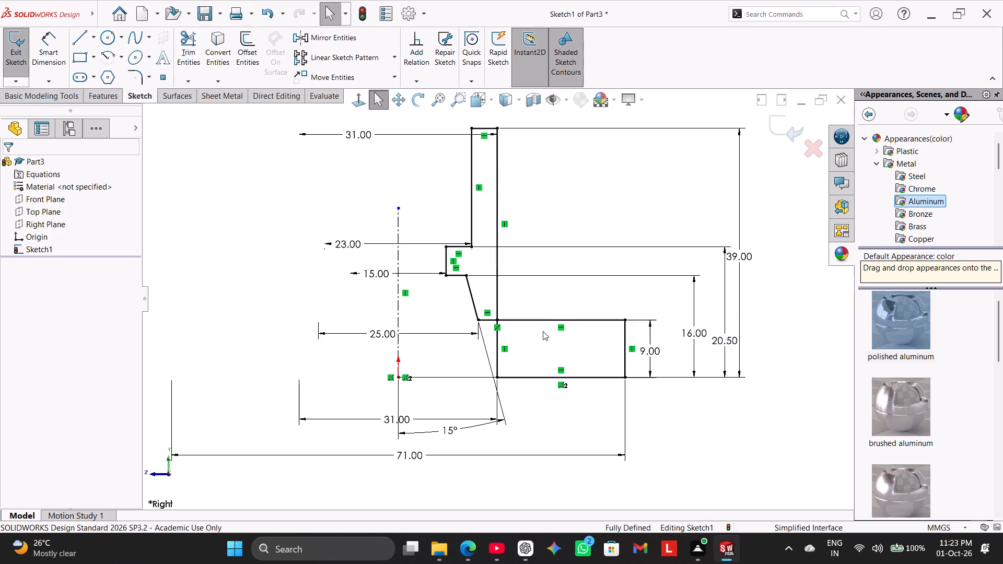
pyautogui.scroll(1, 543, 331)
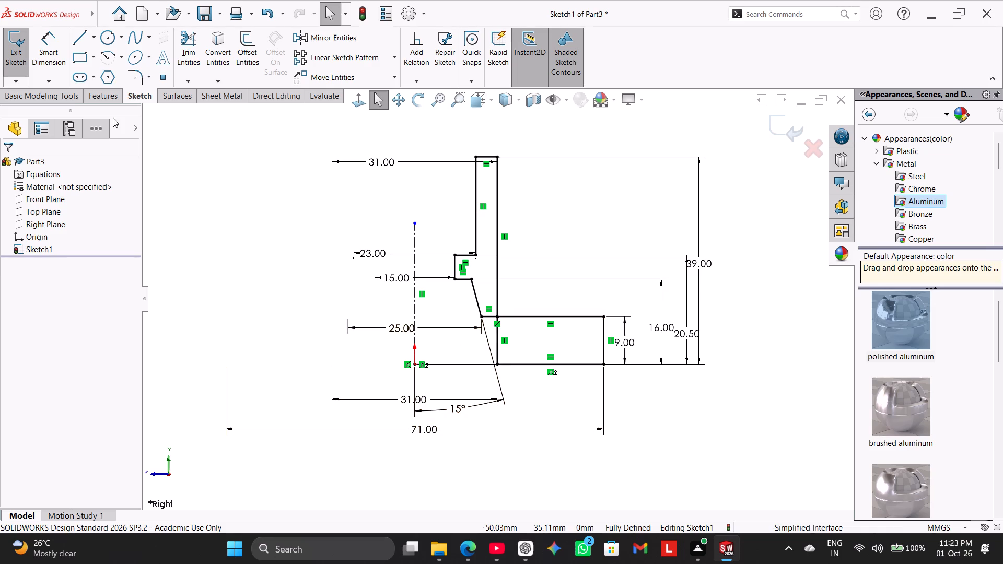
# Revolve the upper stepped wall region and the lower rectangular flange region 360 degrees about the vertical centerline.
pyautogui.click(108, 102)
pyautogui.click(64, 51)
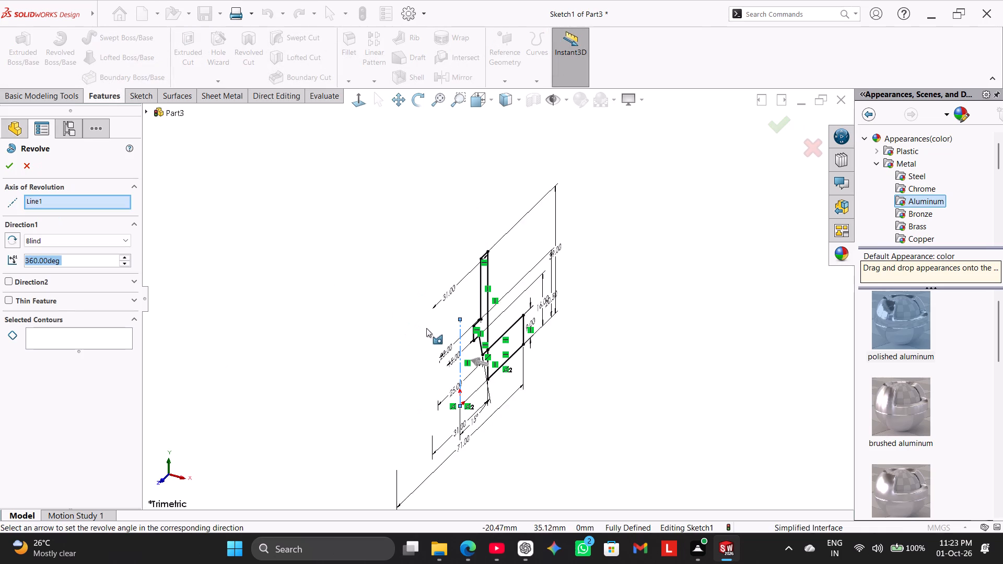
pyautogui.click(503, 356)
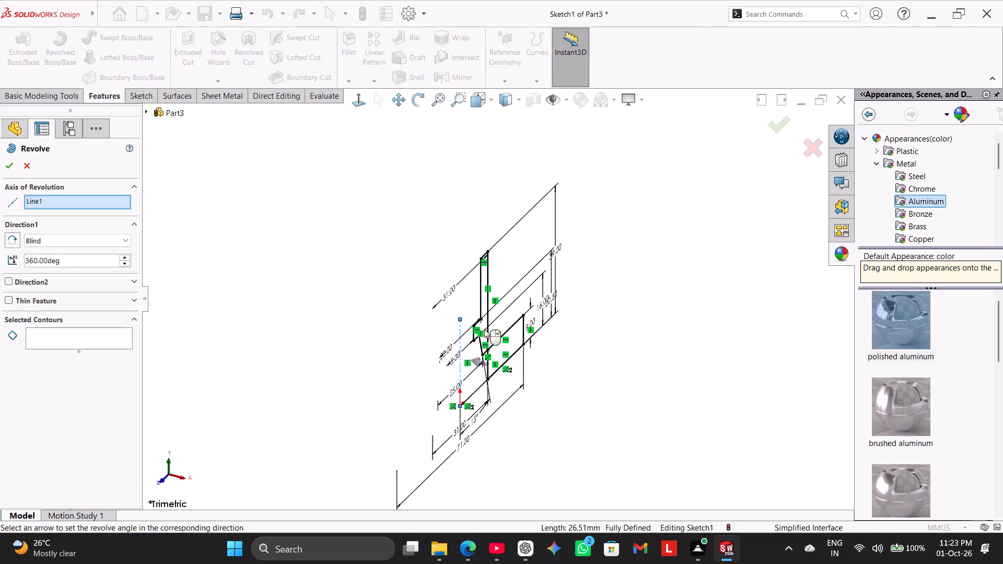
pyautogui.click(481, 322)
pyautogui.moveTo(336, 398); pyautogui.dragTo(328, 337, button='middle')
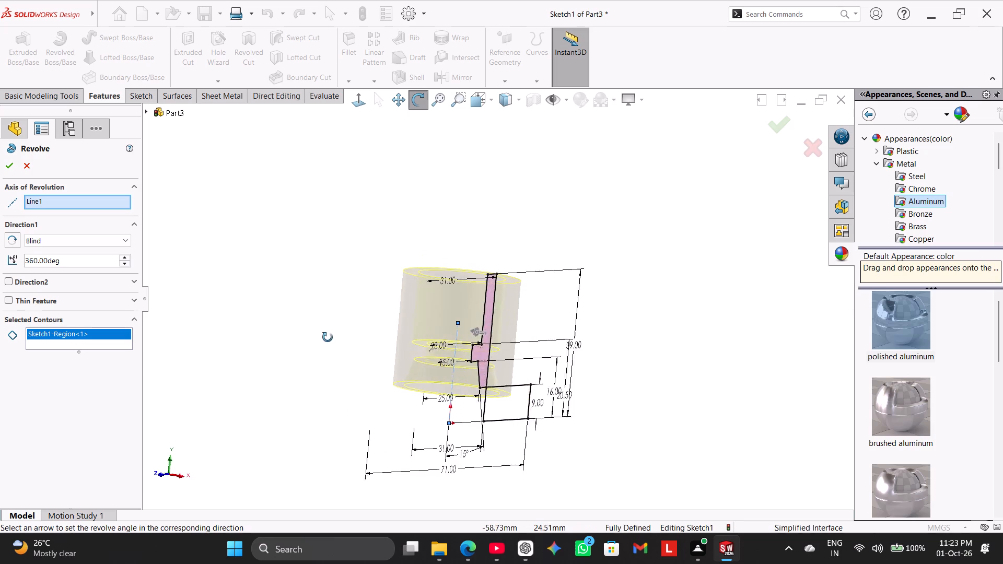
pyautogui.moveTo(328, 337); pyautogui.dragTo(296, 337, button='middle')
pyautogui.click(113, 344)
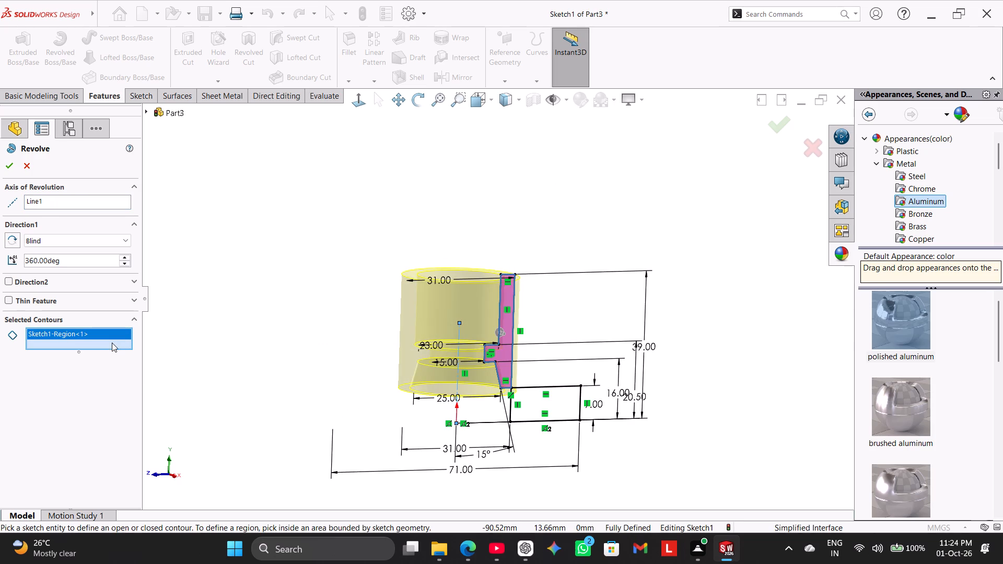
pyautogui.click(539, 407)
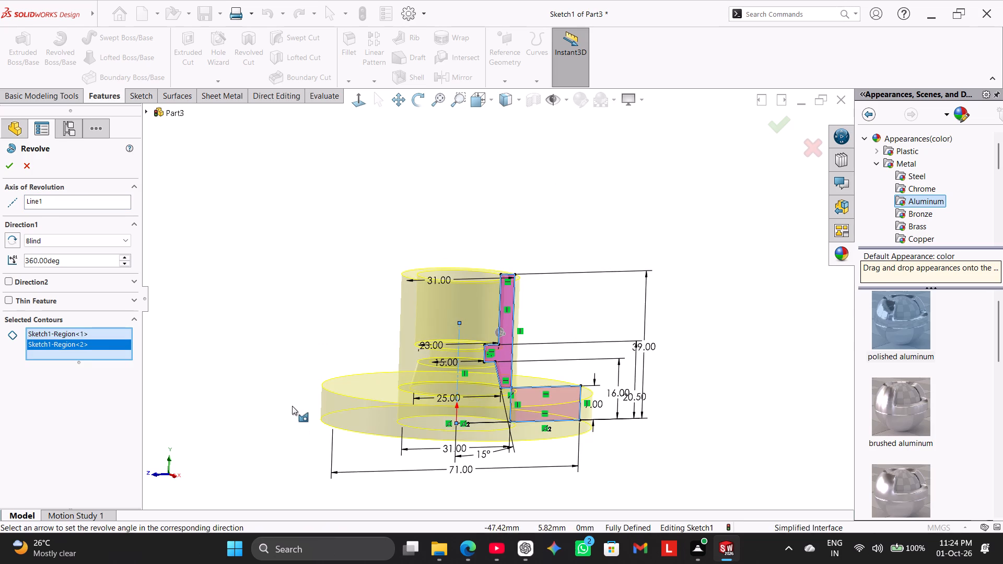
pyautogui.moveTo(199, 392); pyautogui.dragTo(207, 390, button='middle')
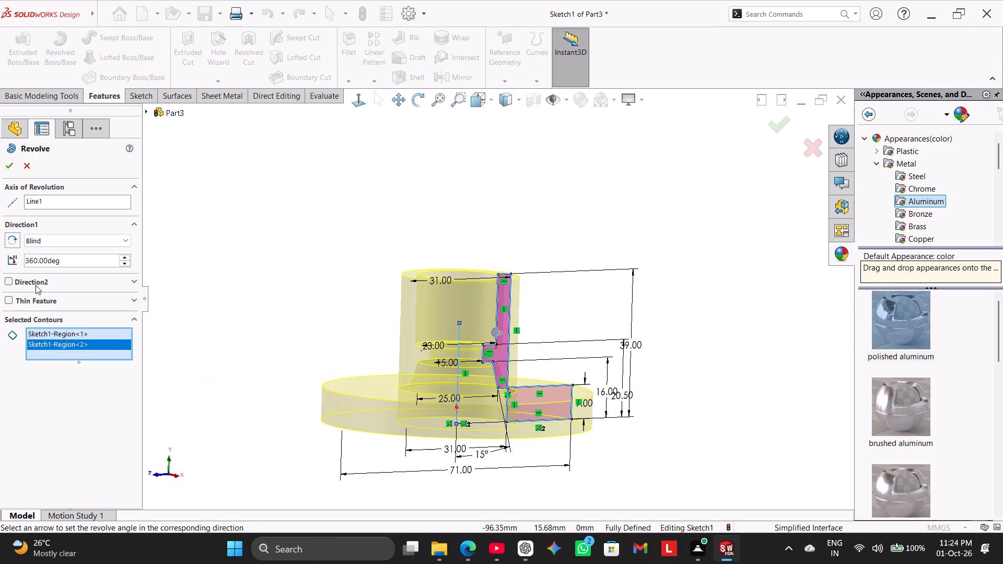
pyautogui.click(10, 163)
pyautogui.click(254, 215)
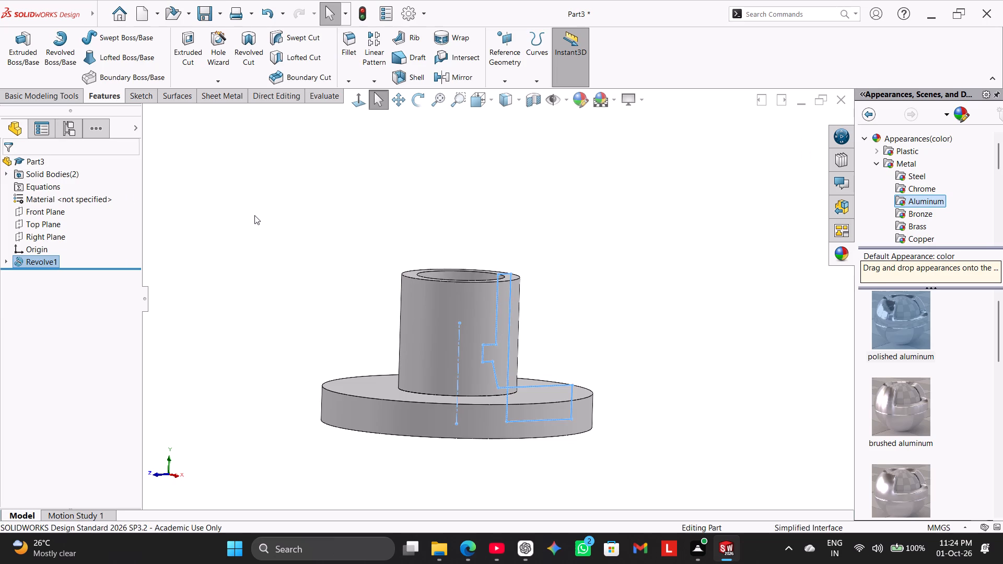
# Apply a planar section view through the part on the Front Plane, viewed face-on.
pyautogui.click(539, 94)
pyautogui.click(360, 109)
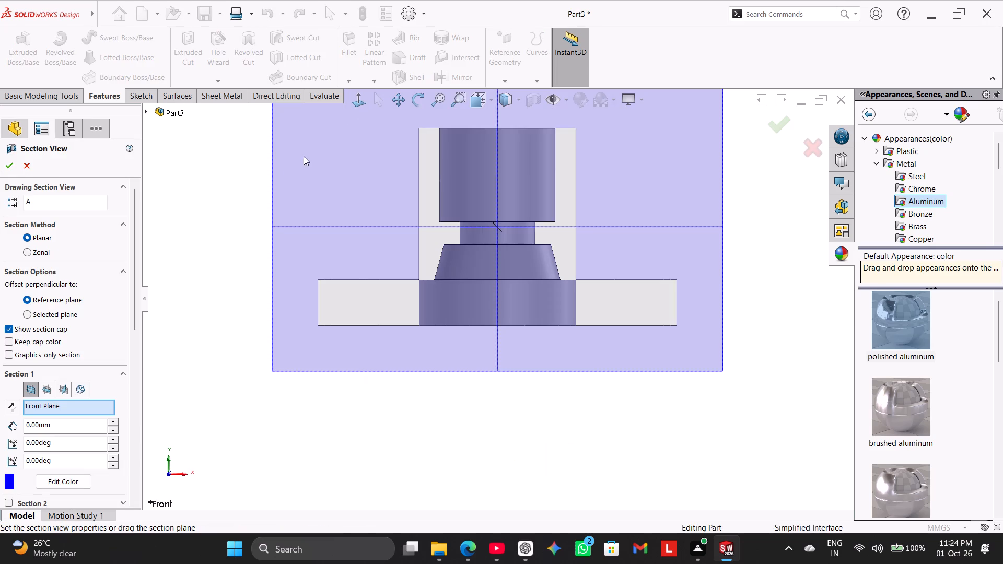
pyautogui.click(11, 168)
pyautogui.click(213, 275)
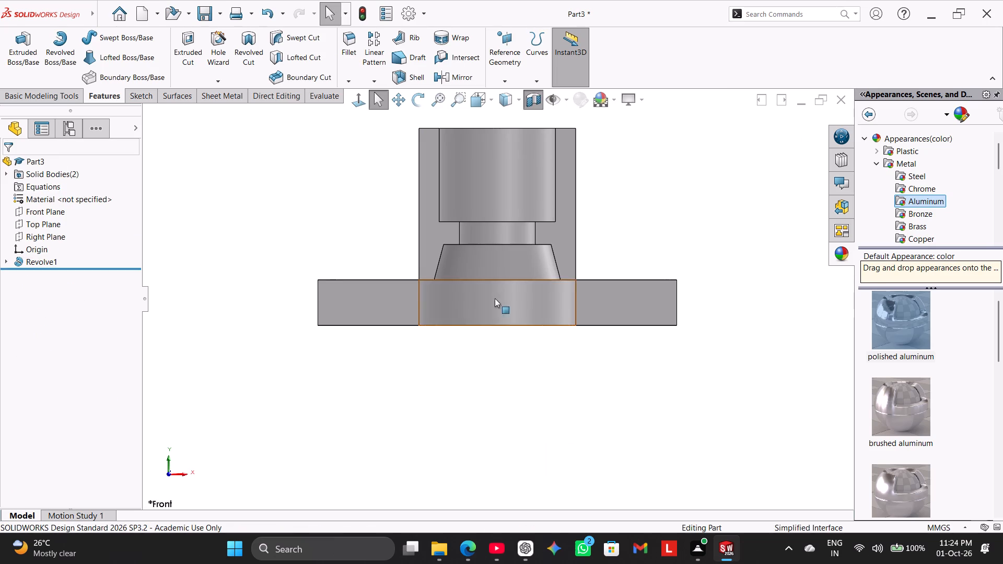
# Examine the sectioned part's stepped and tapered bore from several angles and face-on.
pyautogui.scroll(-1, 602, 204)
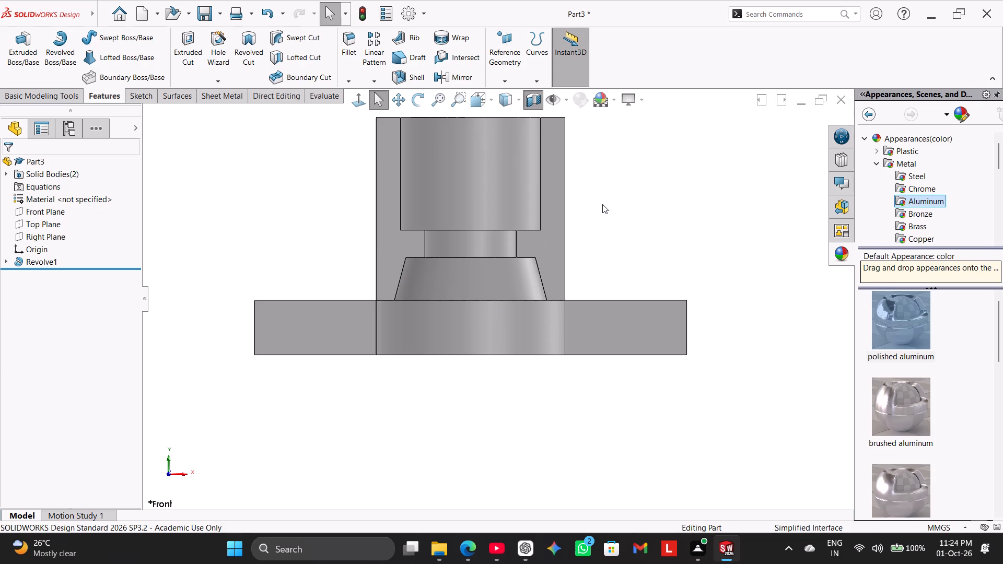
pyautogui.scroll(1, 602, 204)
pyautogui.moveTo(584, 400); pyautogui.dragTo(585, 331, button='middle')
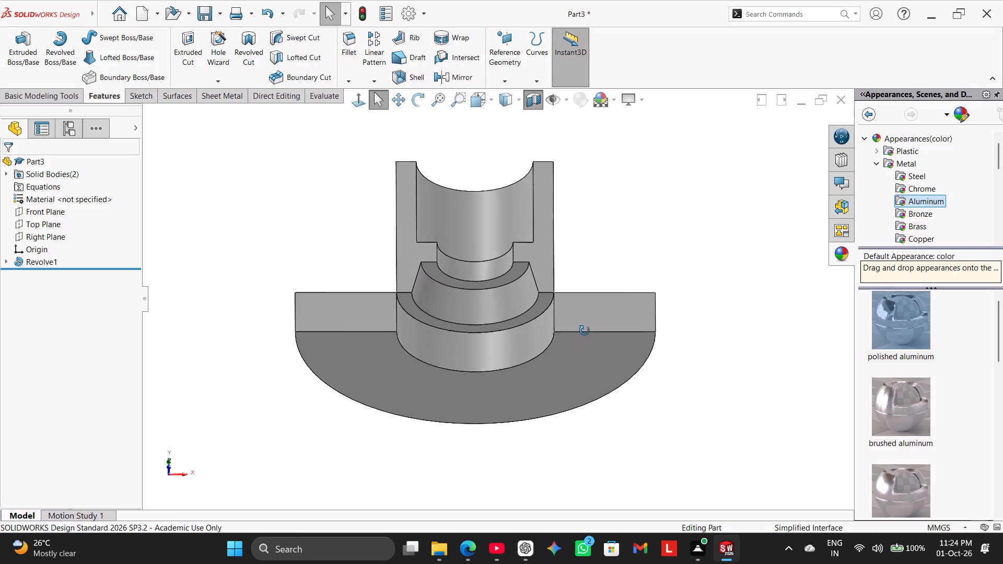
pyautogui.moveTo(585, 331); pyautogui.dragTo(585, 317, button='middle')
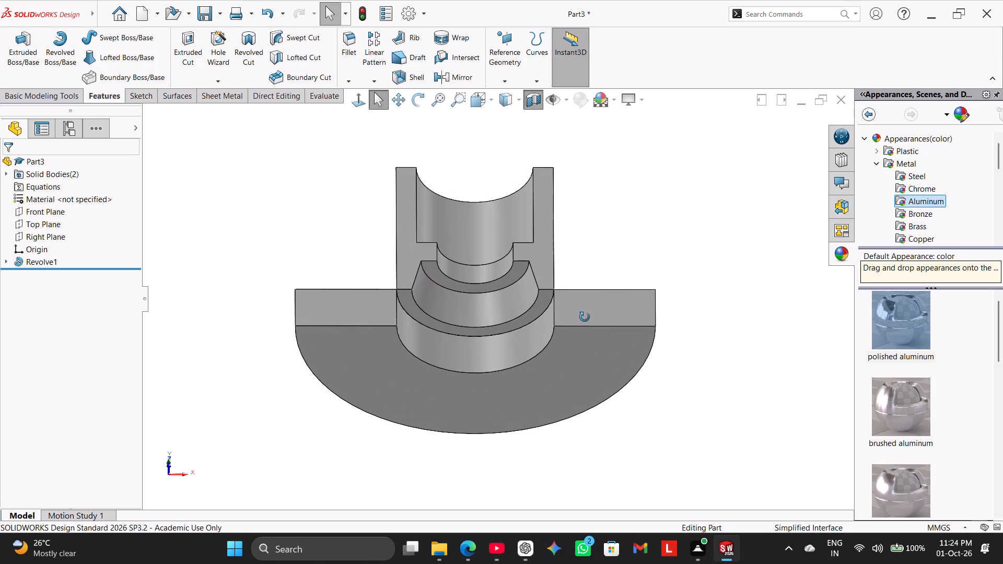
pyautogui.moveTo(585, 317); pyautogui.dragTo(586, 322, button='middle')
pyautogui.moveTo(586, 322); pyautogui.dragTo(589, 397, button='middle')
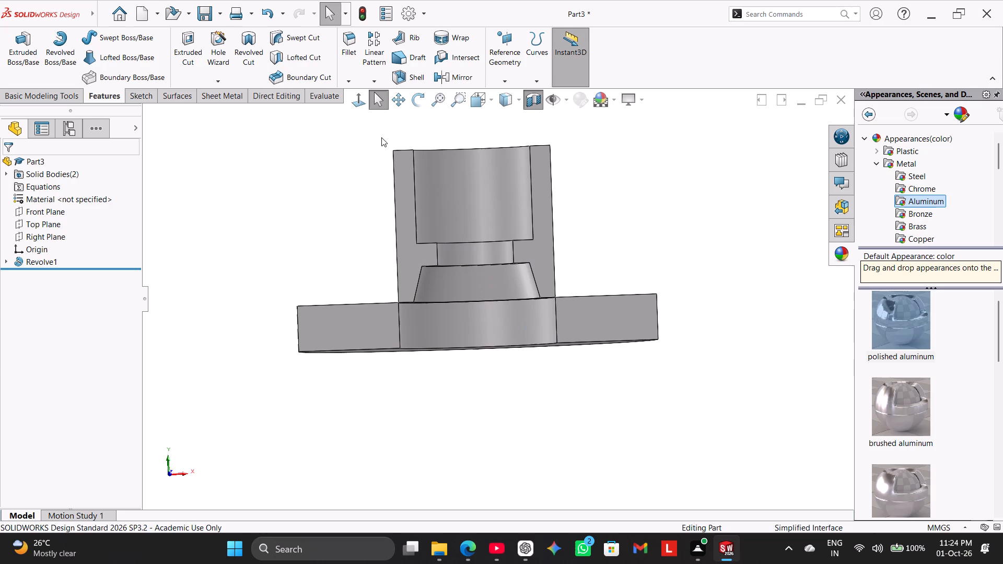
pyautogui.click(363, 103)
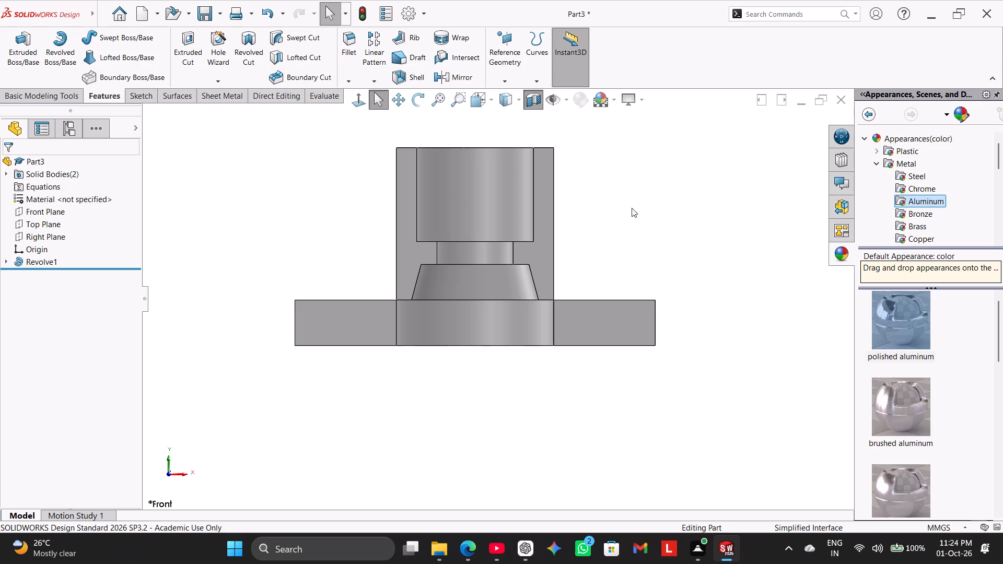
pyautogui.moveTo(712, 218); pyautogui.dragTo(716, 301, button='middle')
pyautogui.scroll(-1, 684, 318)
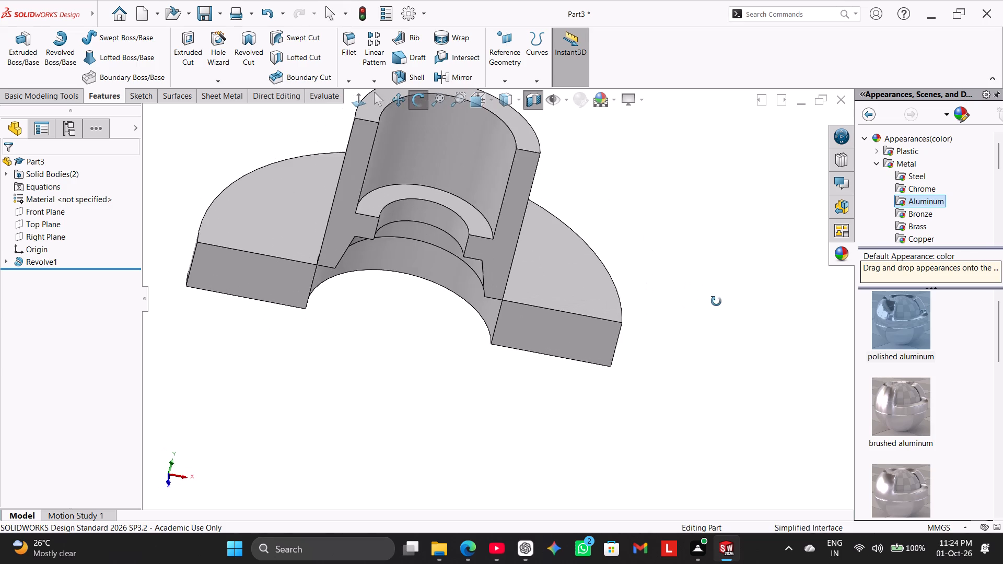
pyautogui.moveTo(716, 301); pyautogui.dragTo(716, 297, button='middle')
pyautogui.click(360, 99)
pyautogui.scroll(1, 476, 332)
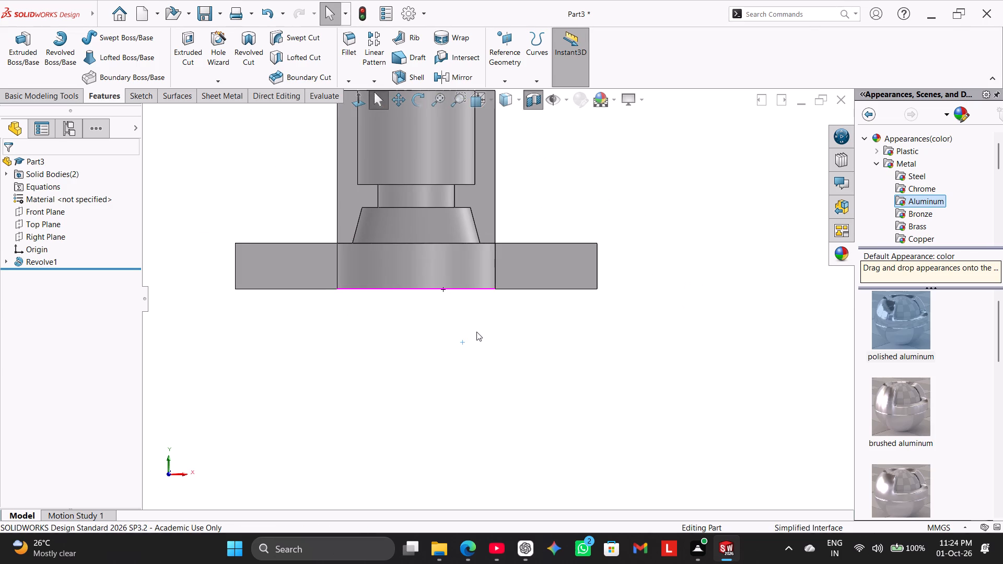
pyautogui.scroll(1, 476, 332)
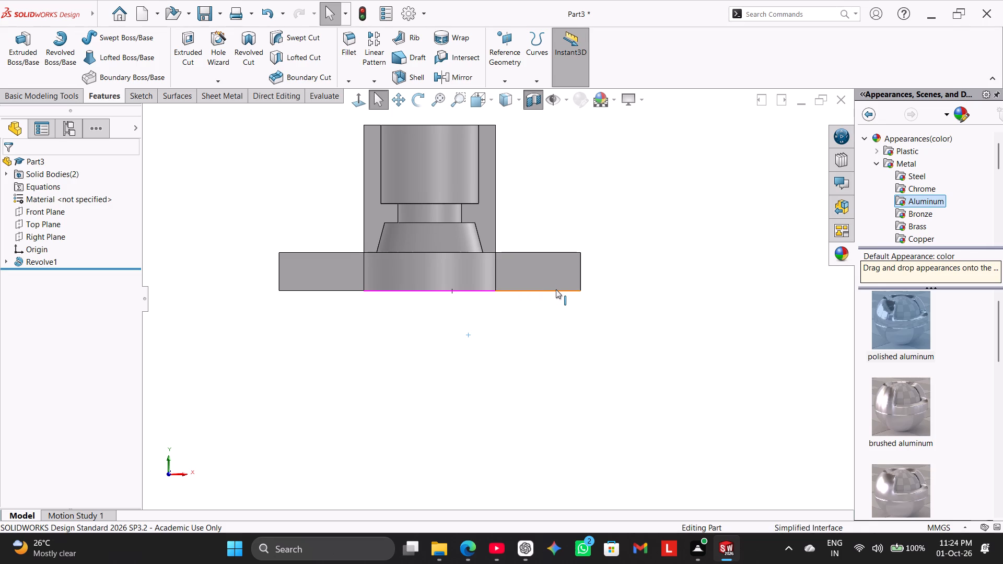
# Fillet the upper circular edge of the tapered bore, just below the small inner step, with a 2 mm radius.
pyautogui.click(348, 43)
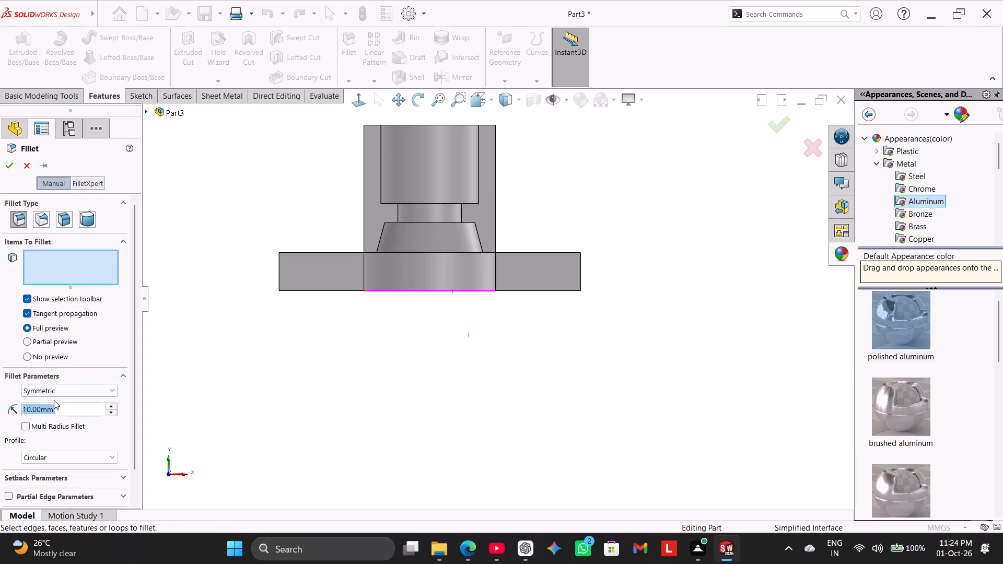
pyautogui.press('2')
pyautogui.press('Return')
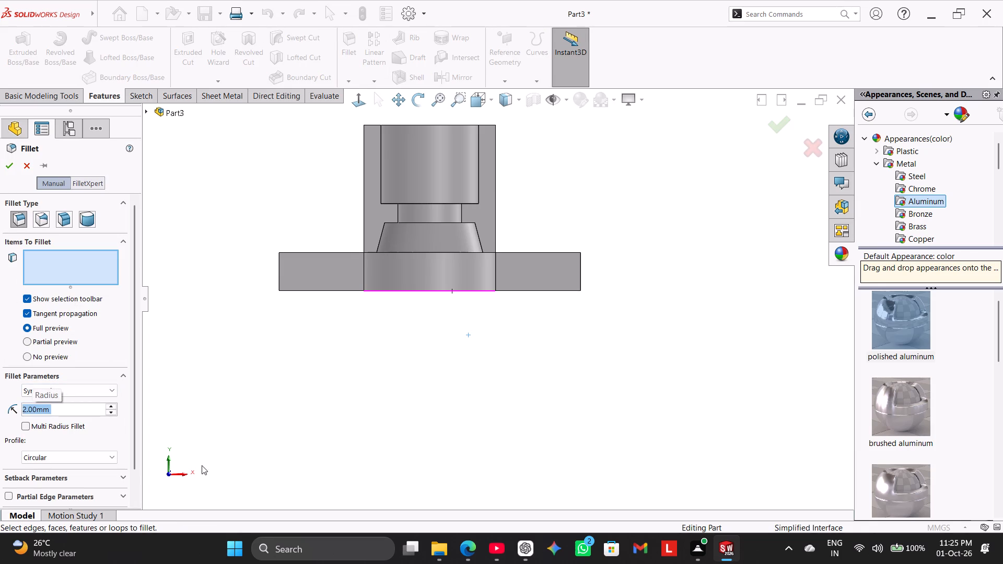
pyautogui.moveTo(199, 464); pyautogui.dragTo(204, 377, button='middle')
pyautogui.click(394, 238)
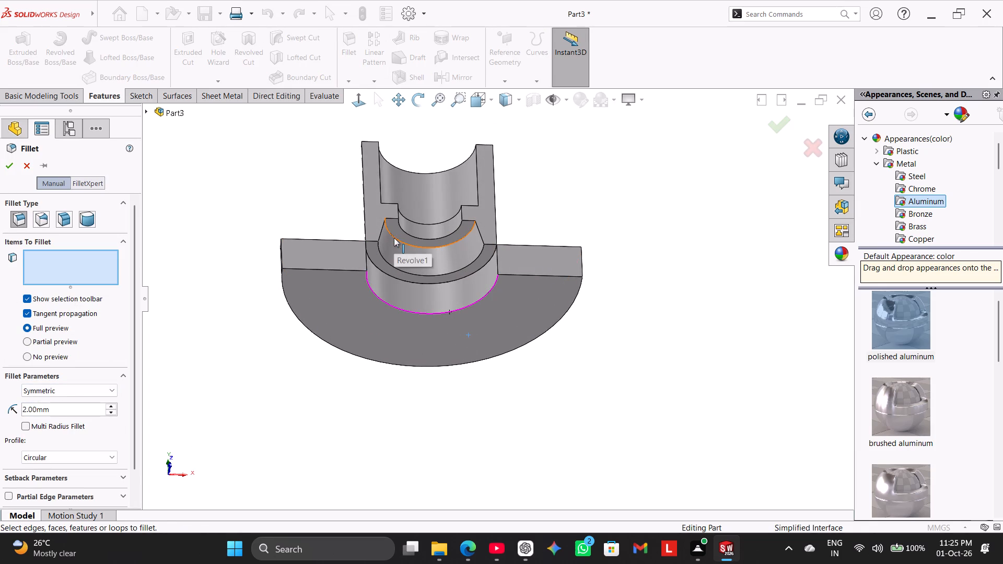
pyautogui.click(8, 164)
pyautogui.moveTo(240, 173); pyautogui.dragTo(240, 240, button='middle')
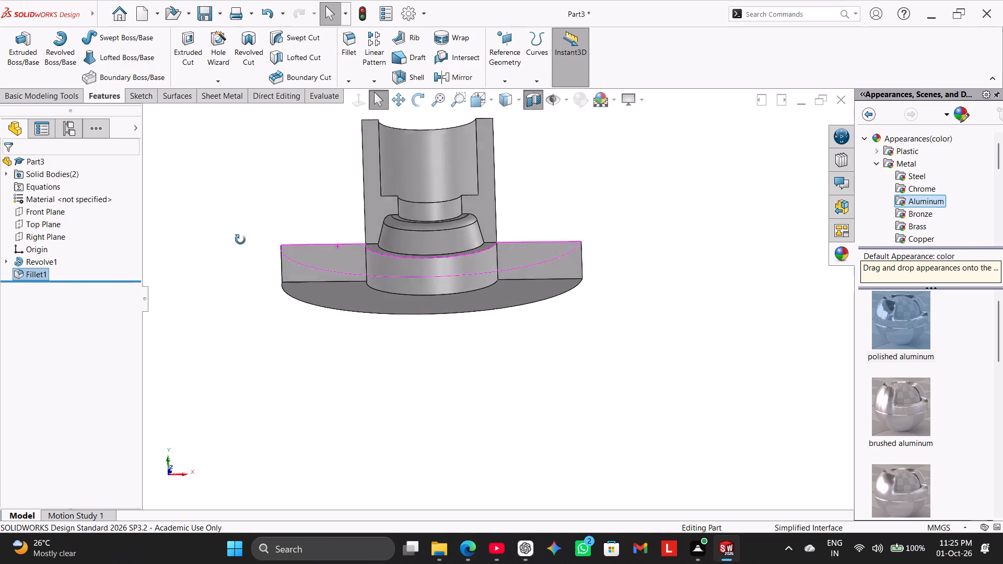
pyautogui.moveTo(240, 240); pyautogui.dragTo(239, 278, button='middle')
pyautogui.click(251, 224)
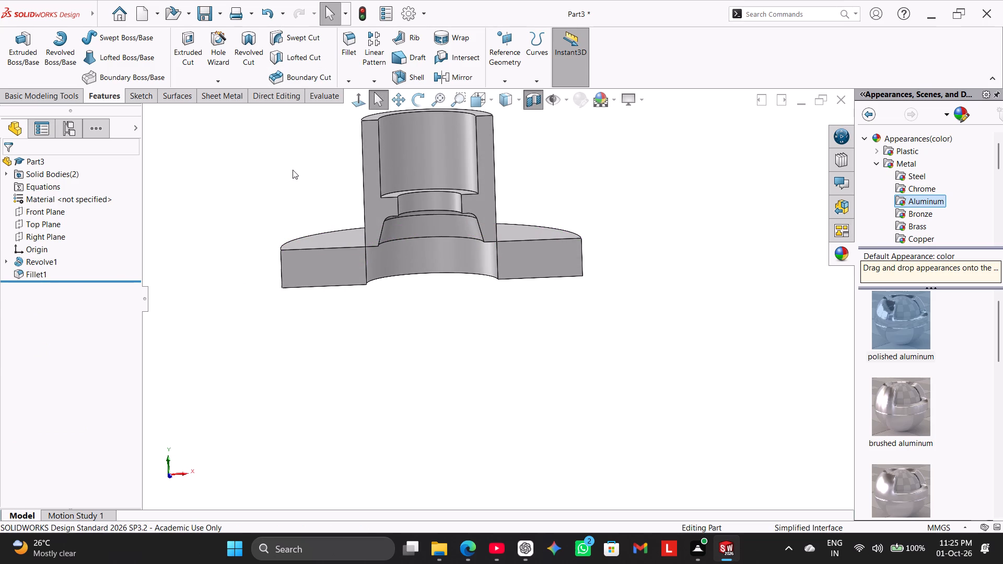
# Check the filleted bore face-on, turn off the section view and show the whole part in isometric view.
pyautogui.click(356, 98)
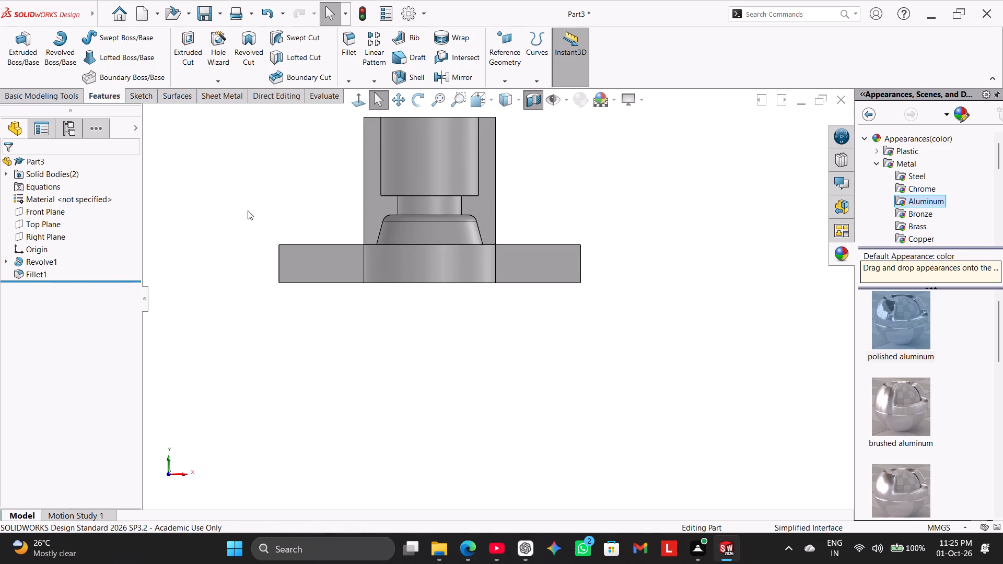
pyautogui.scroll(1, 251, 215)
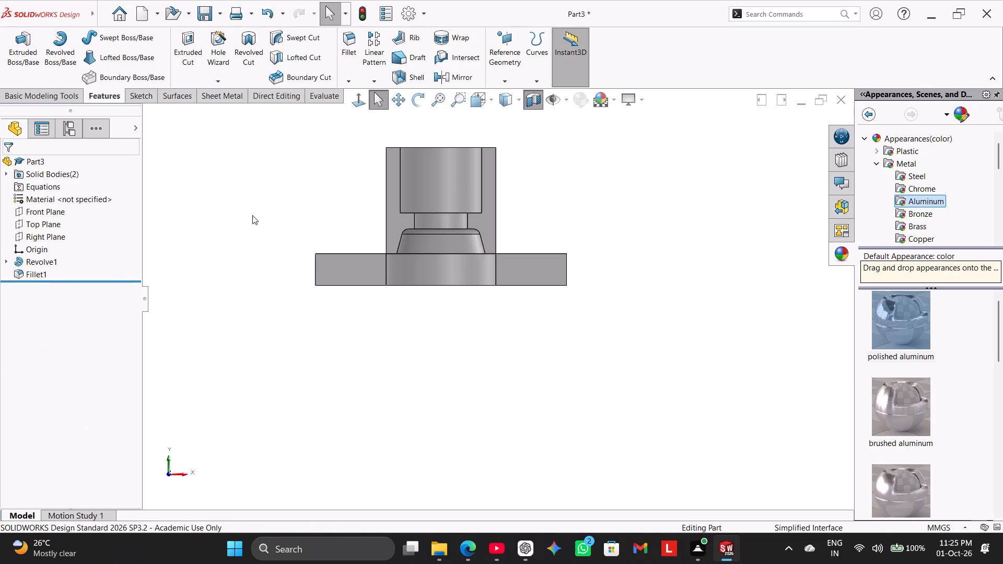
pyautogui.click(529, 100)
pyautogui.moveTo(240, 202); pyautogui.dragTo(245, 285, button='middle')
pyautogui.scroll(-1, 245, 290)
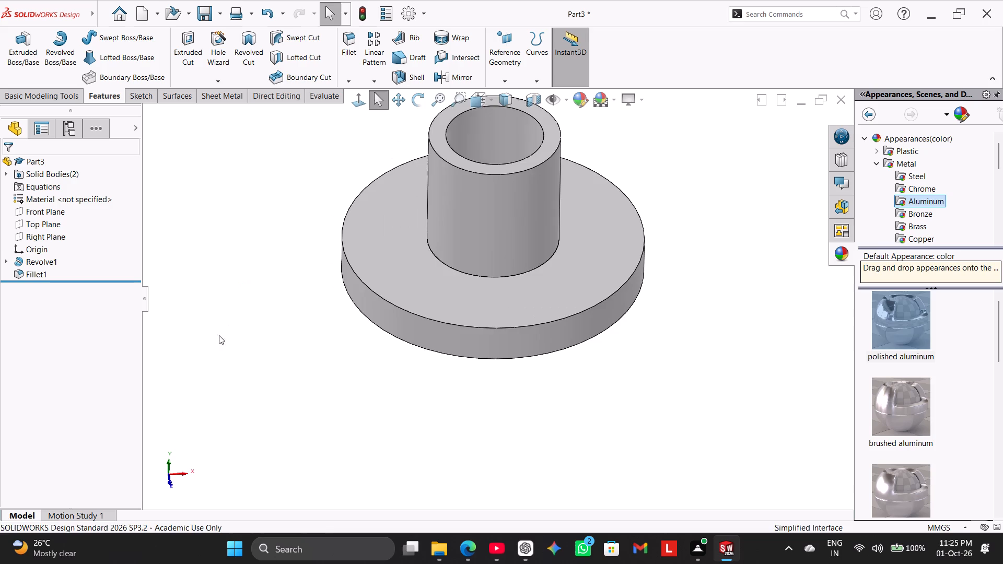
pyautogui.moveTo(218, 334); pyautogui.dragTo(278, 272, button='right')
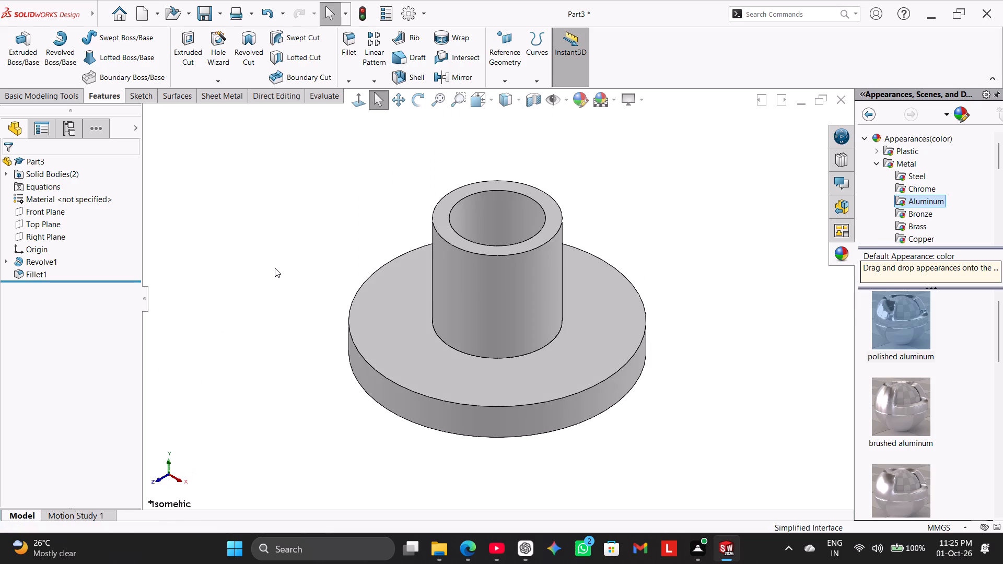
pyautogui.scroll(1, 347, 305)
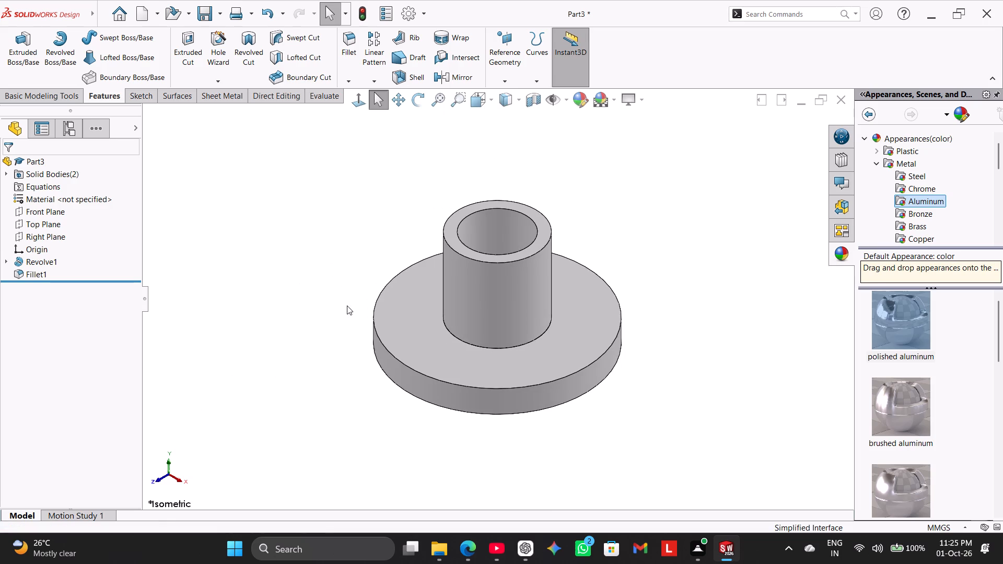
# Start a sketch on the boss's top annular face and convert the boss's outer edge and the innermost bore edge into sketch circles.
pyautogui.rightClick(542, 229)
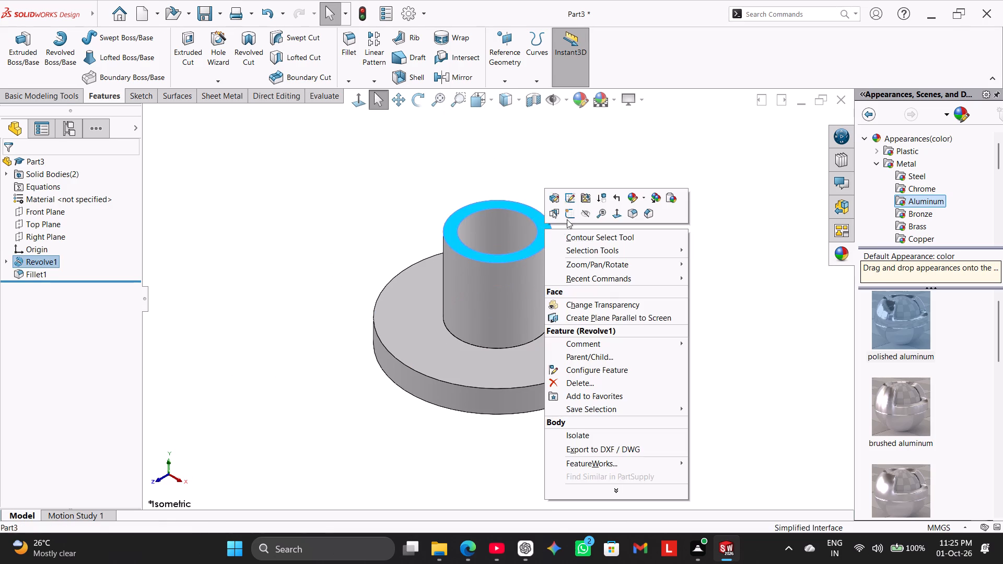
pyautogui.click(567, 215)
pyautogui.click(279, 231)
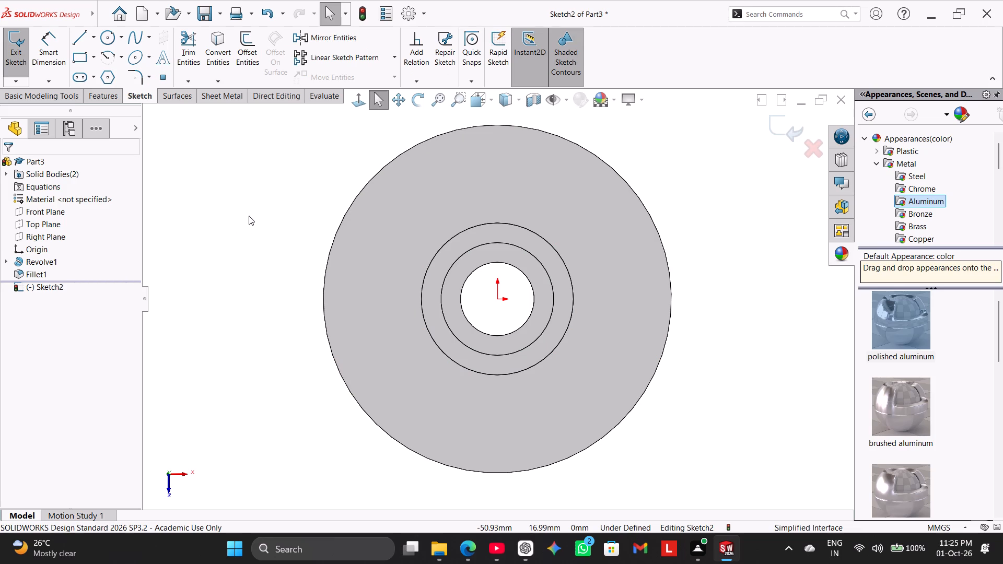
pyautogui.click(229, 52)
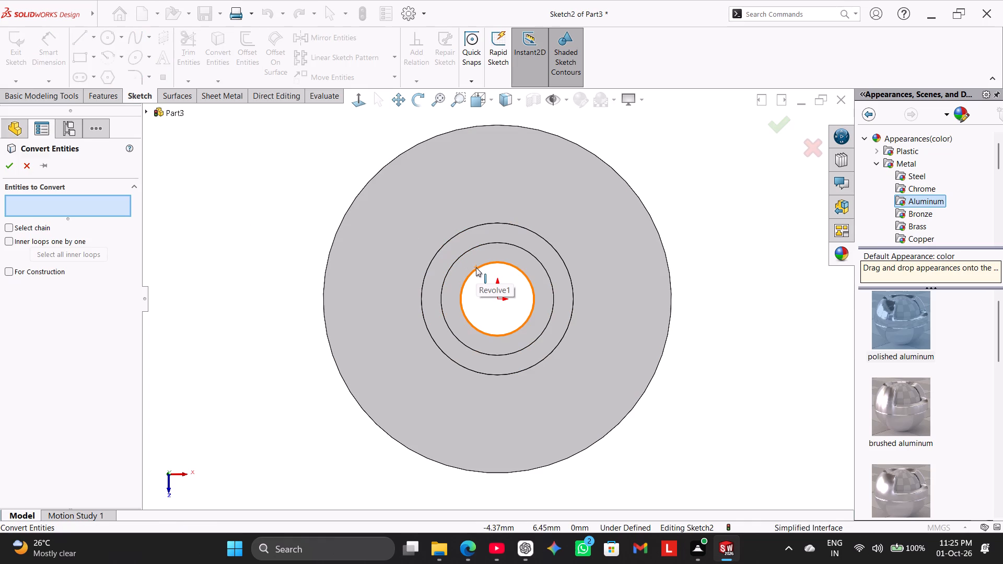
pyautogui.click(476, 267)
pyautogui.click(444, 245)
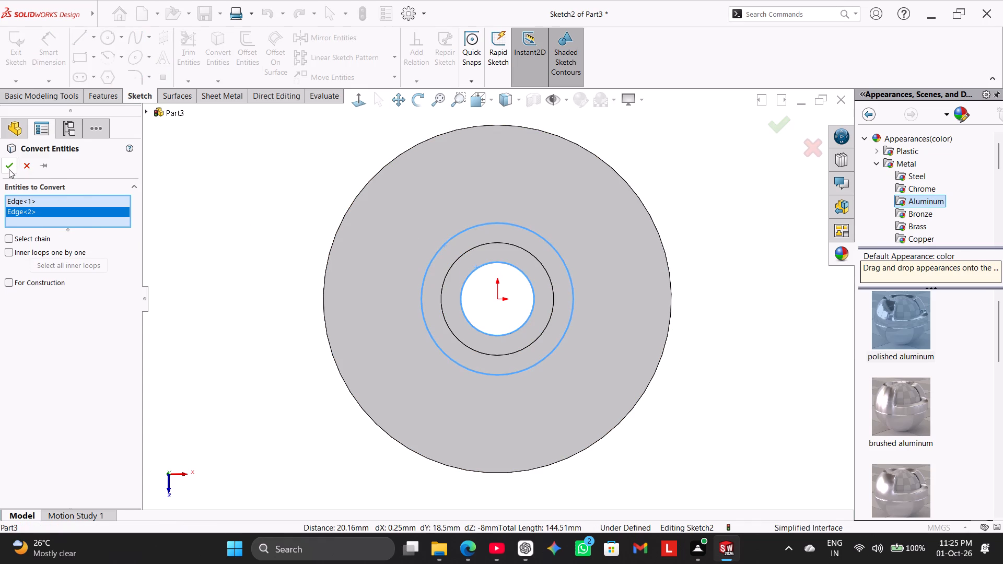
pyautogui.click(9, 169)
pyautogui.click(205, 275)
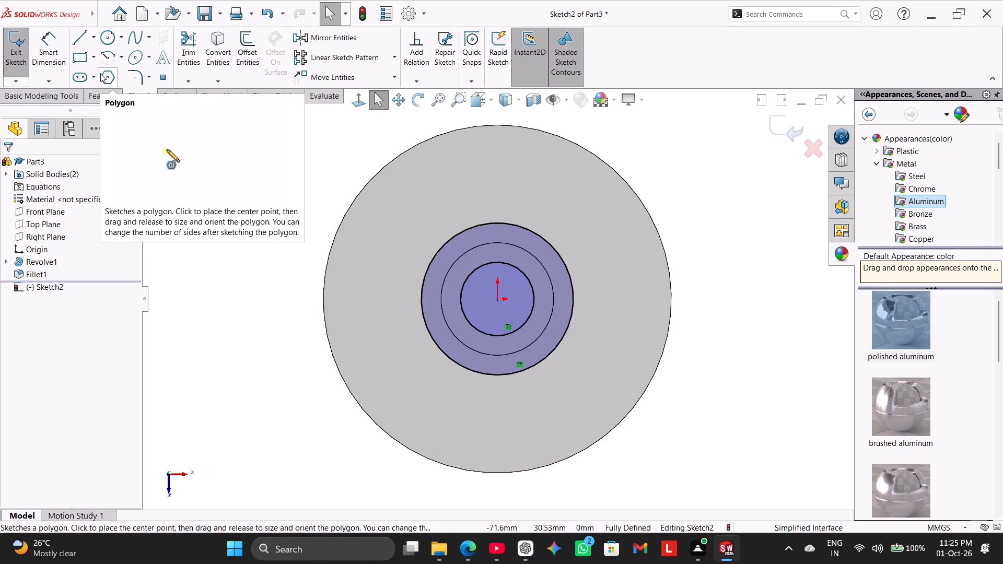
# Sketch one circle of about 7.5 mm radius at the flange's +X edge and another beyond its -X side, and exit the sketch.
pyautogui.click(109, 37)
pyautogui.moveTo(704, 290); pyautogui.dragTo(727, 320)
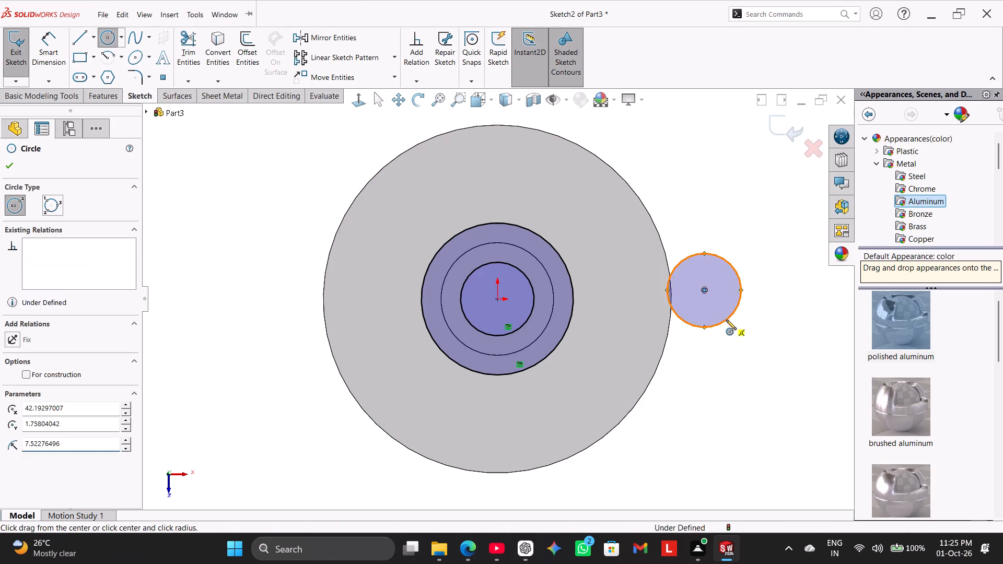
pyautogui.click(726, 320)
pyautogui.rightClick(225, 281)
pyautogui.click(250, 286)
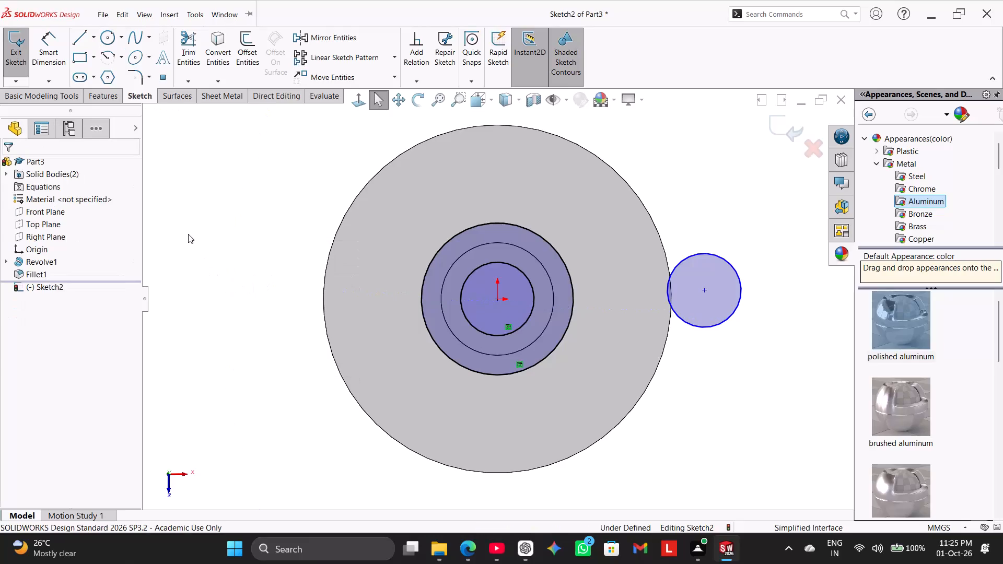
pyautogui.click(108, 41)
pyautogui.click(230, 284)
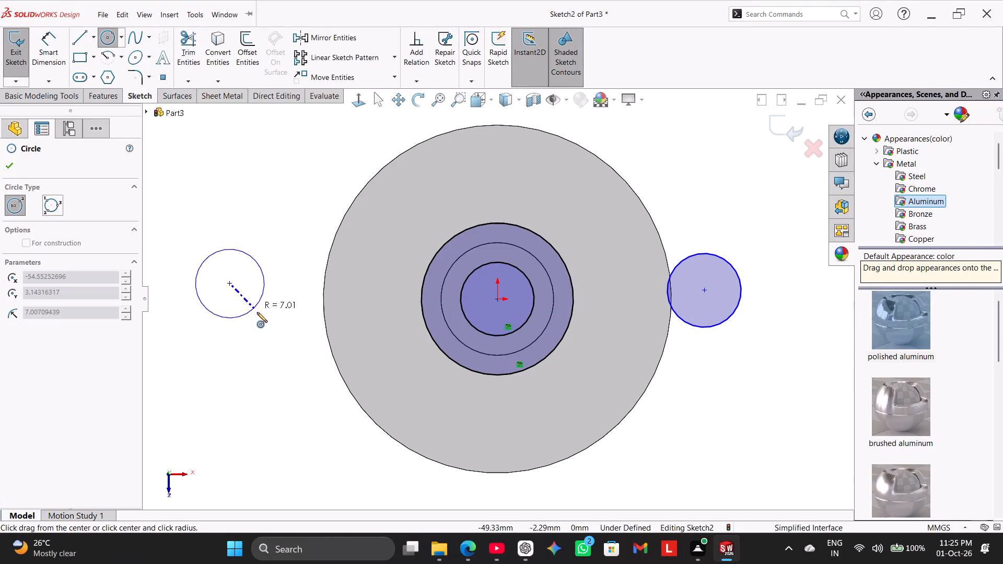
pyautogui.click(259, 314)
pyautogui.rightClick(279, 200)
pyautogui.click(301, 209)
pyautogui.click(22, 52)
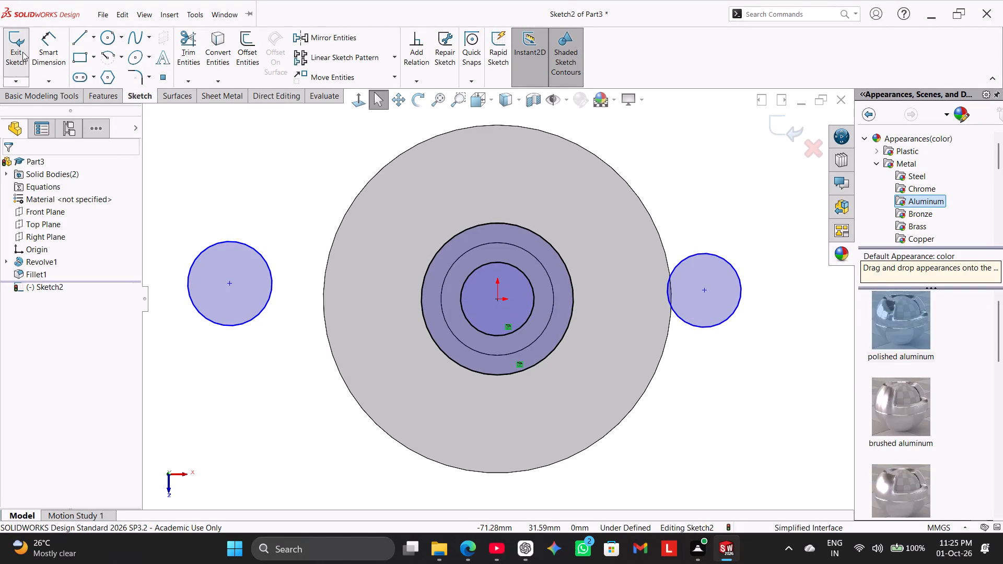
pyautogui.moveTo(262, 373); pyautogui.dragTo(382, 275, button='right')
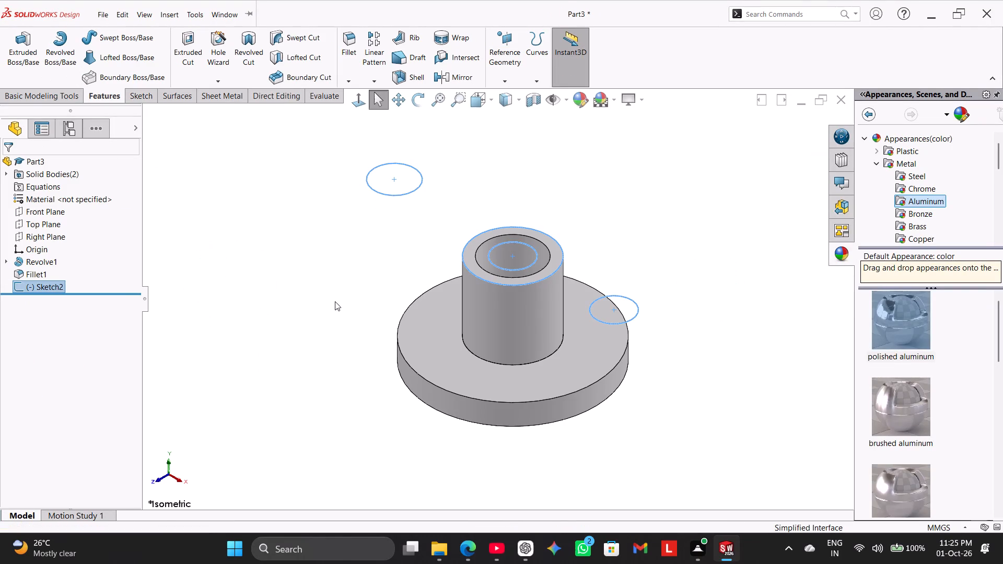
# Reopen the sketch with the two side circles and draw a centerline joining their centers.
pyautogui.doubleClick(392, 196)
pyautogui.click(307, 187)
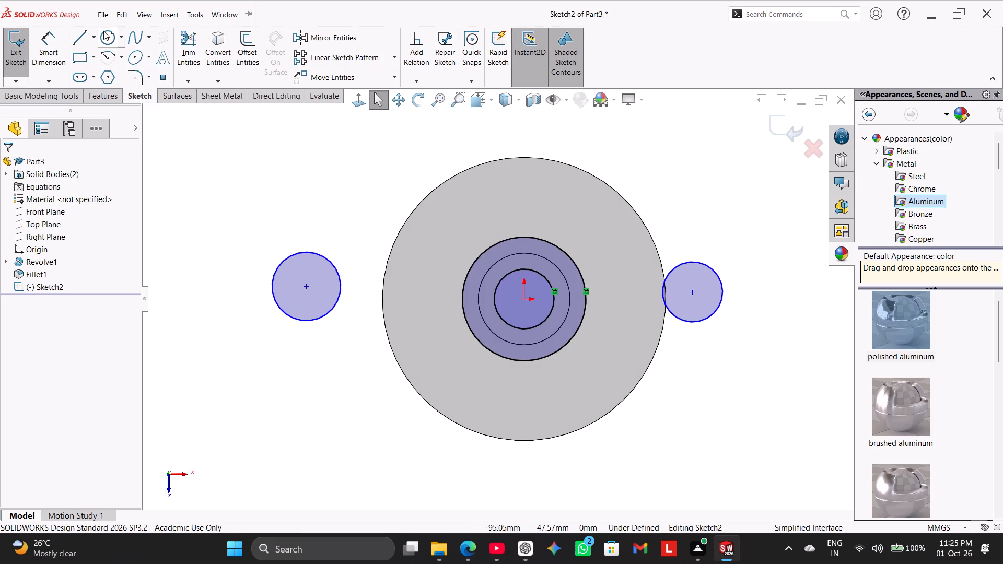
pyautogui.click(94, 31)
pyautogui.click(98, 64)
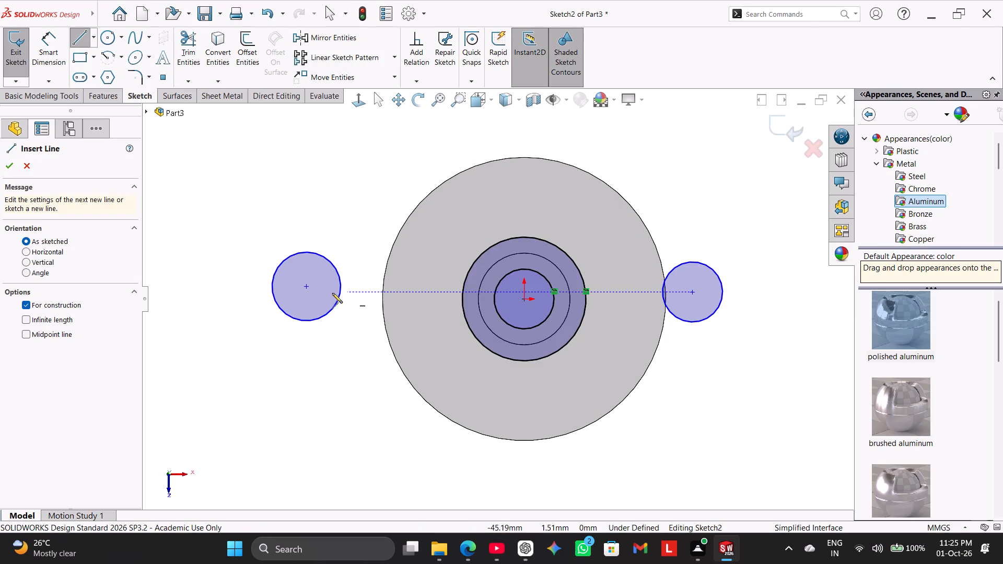
pyautogui.click(308, 287)
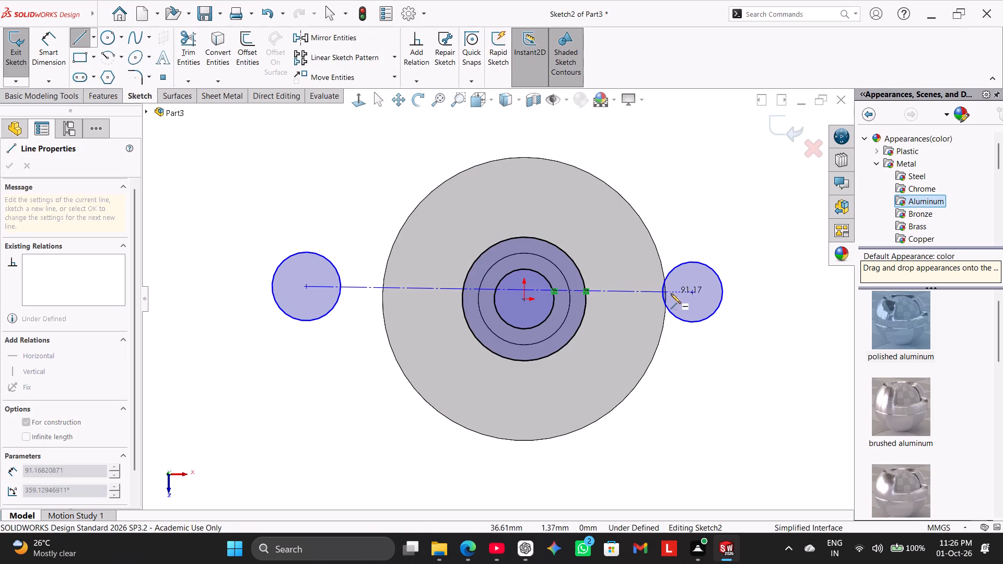
pyautogui.click(691, 293)
pyautogui.rightClick(676, 172)
pyautogui.click(701, 179)
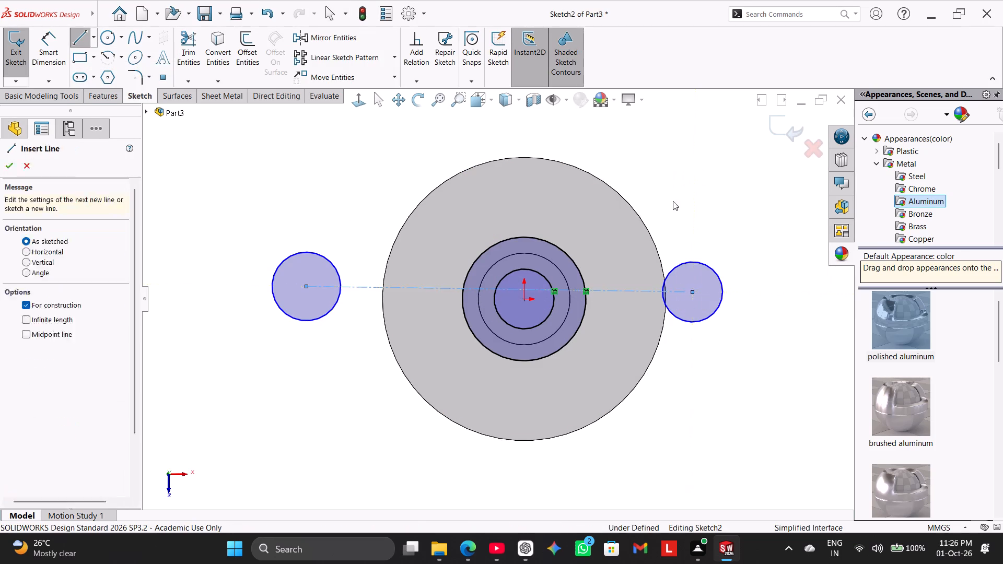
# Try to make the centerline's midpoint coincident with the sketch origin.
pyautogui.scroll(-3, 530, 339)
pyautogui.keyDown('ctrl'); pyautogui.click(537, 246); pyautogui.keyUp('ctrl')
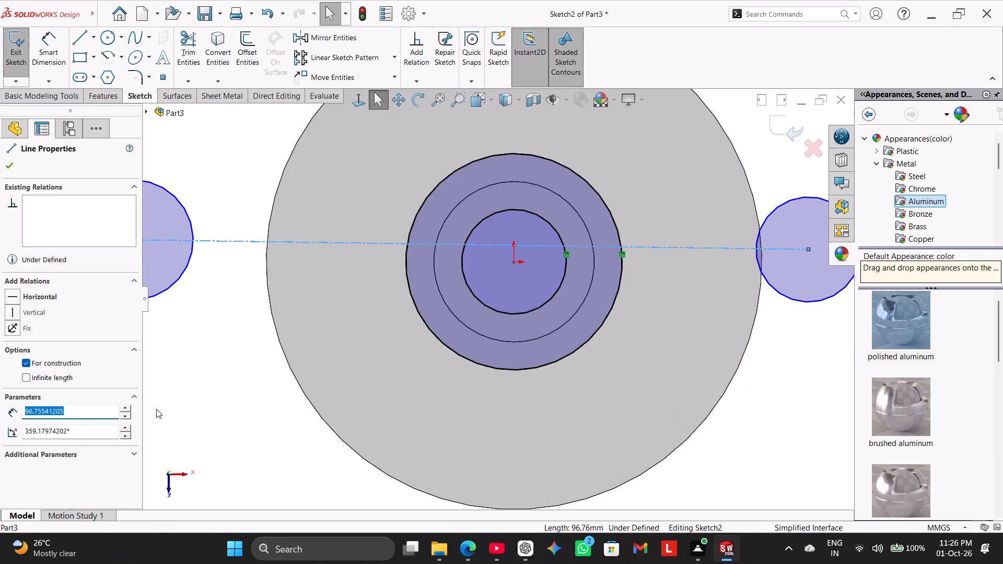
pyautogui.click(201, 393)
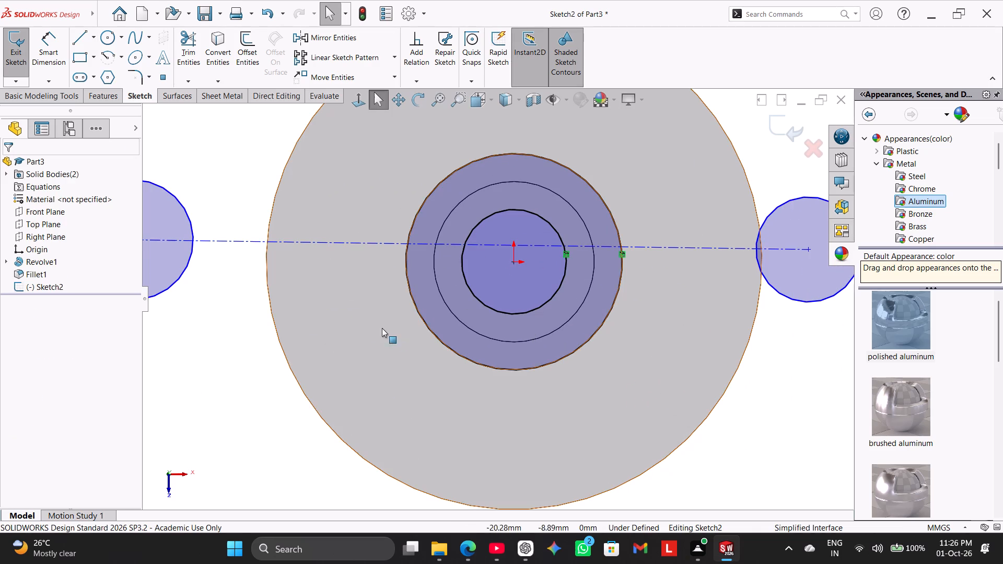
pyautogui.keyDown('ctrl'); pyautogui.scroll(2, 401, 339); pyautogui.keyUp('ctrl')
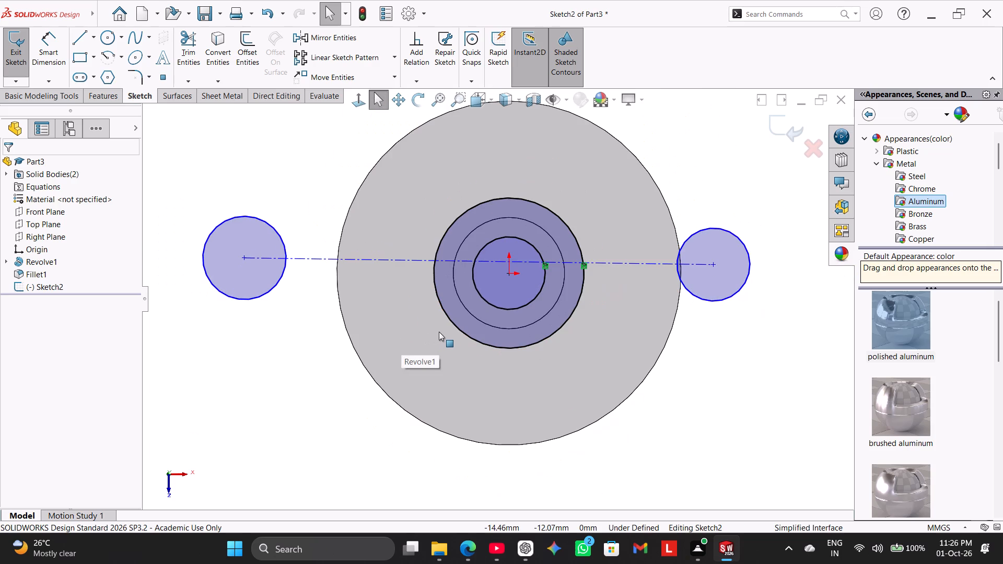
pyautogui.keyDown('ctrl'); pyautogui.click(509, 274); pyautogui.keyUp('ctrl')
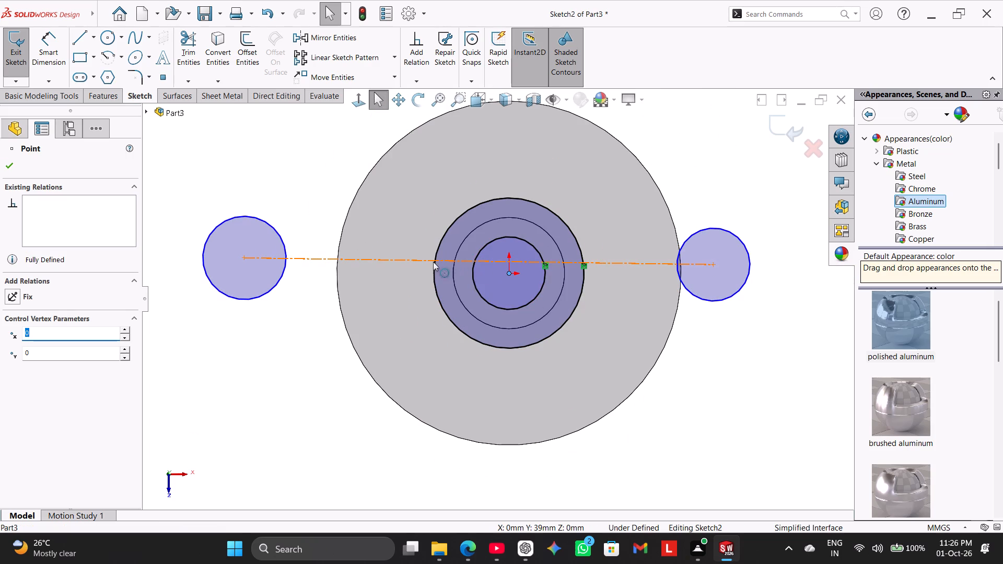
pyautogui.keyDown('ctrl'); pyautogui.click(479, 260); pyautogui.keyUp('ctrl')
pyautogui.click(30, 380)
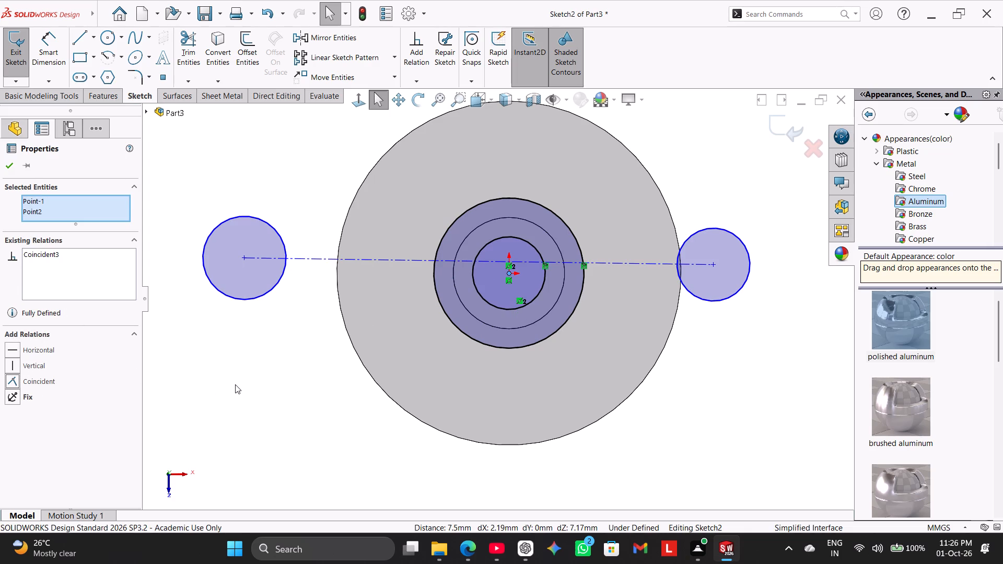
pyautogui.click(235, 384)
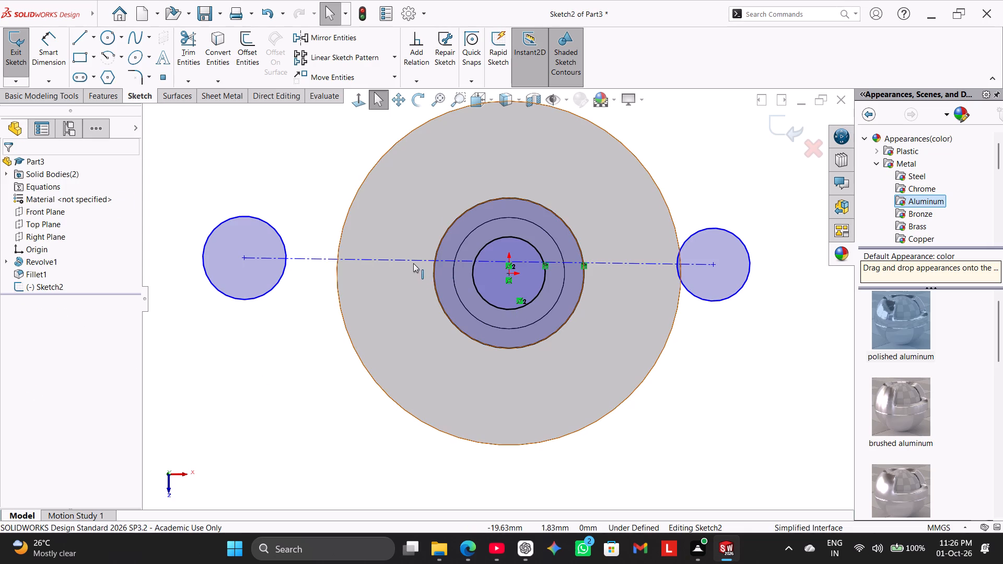
# Make the centerline between the two side circles horizontal.
pyautogui.rightClick(412, 261)
pyautogui.click(426, 229)
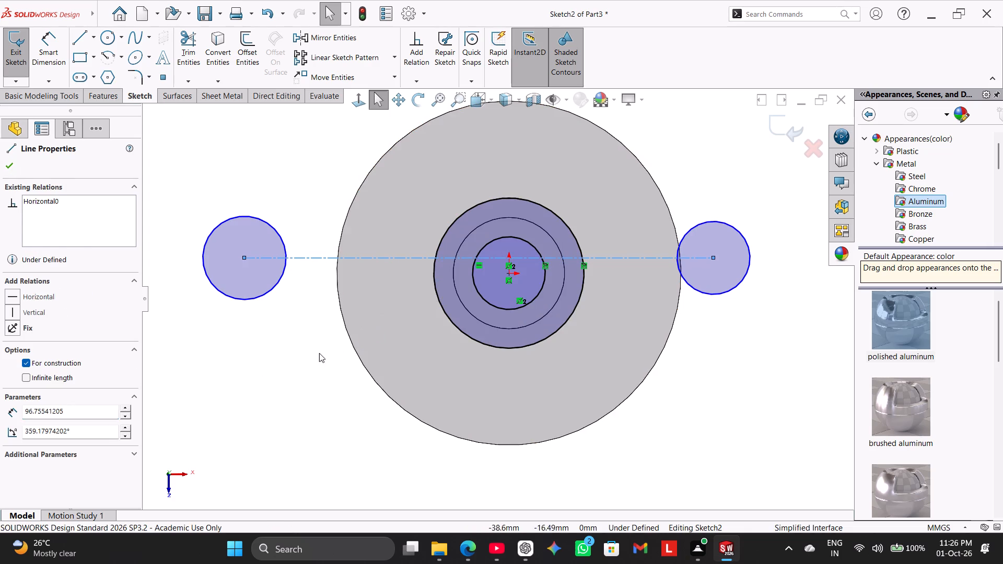
pyautogui.click(319, 353)
# Add a Coincident relation between the centerline's midpoint and the sketch origin.
pyautogui.scroll(-2, 491, 296)
pyautogui.keyDown('ctrl'); pyautogui.click(517, 262); pyautogui.keyUp('ctrl')
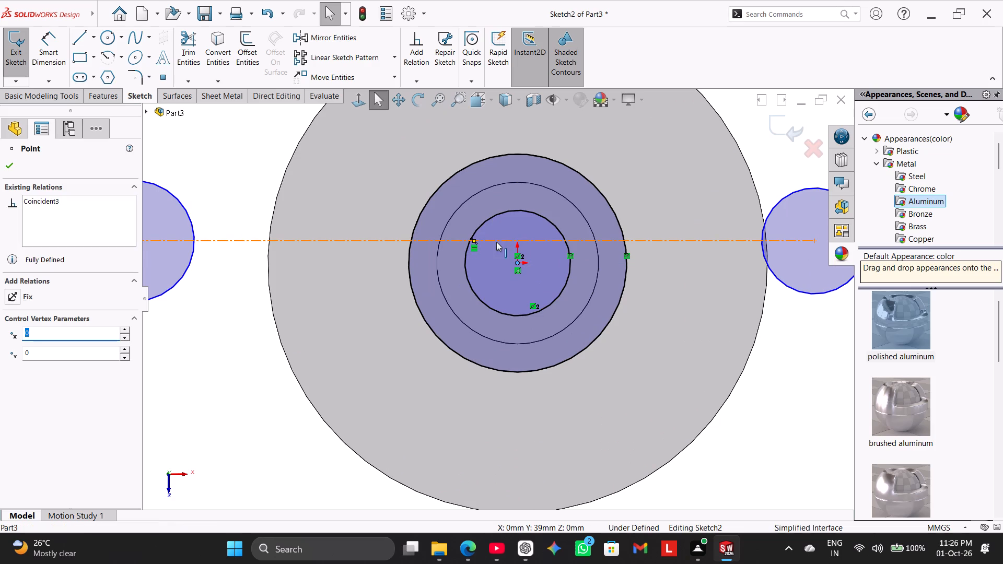
pyautogui.keyDown('ctrl'); pyautogui.click(474, 242); pyautogui.keyUp('ctrl')
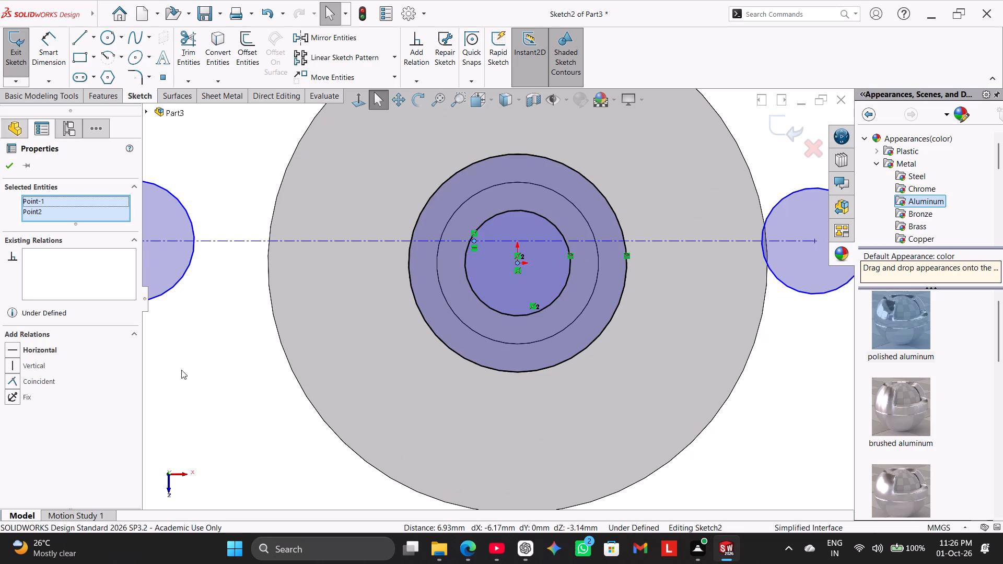
pyautogui.click(34, 384)
pyautogui.click(232, 395)
pyautogui.scroll(2, 330, 406)
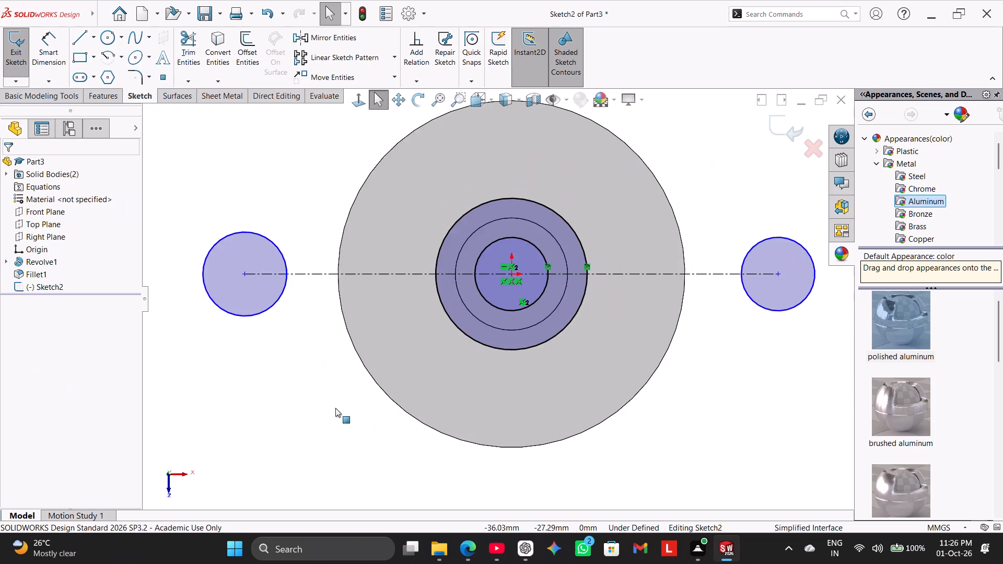
pyautogui.scroll(1, 335, 408)
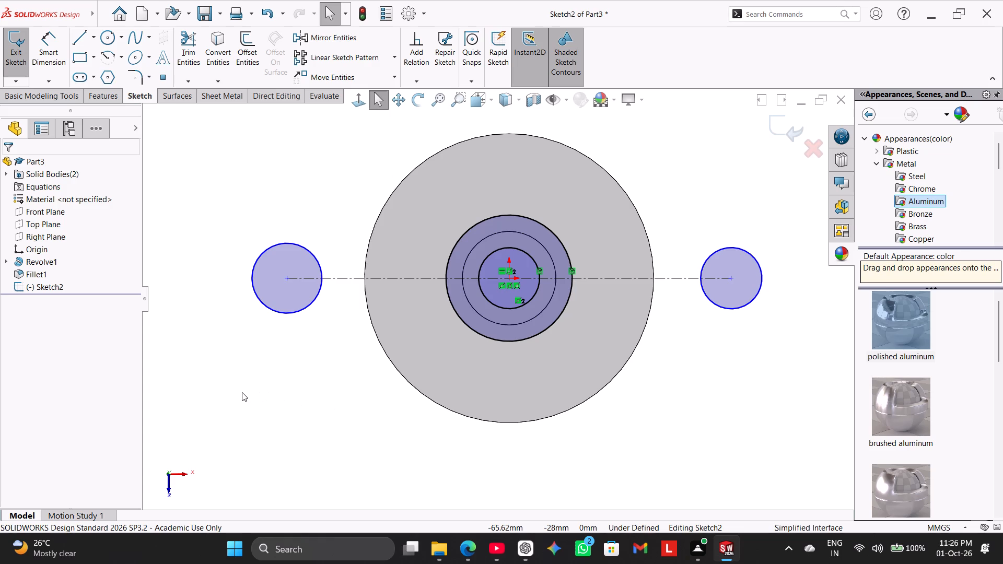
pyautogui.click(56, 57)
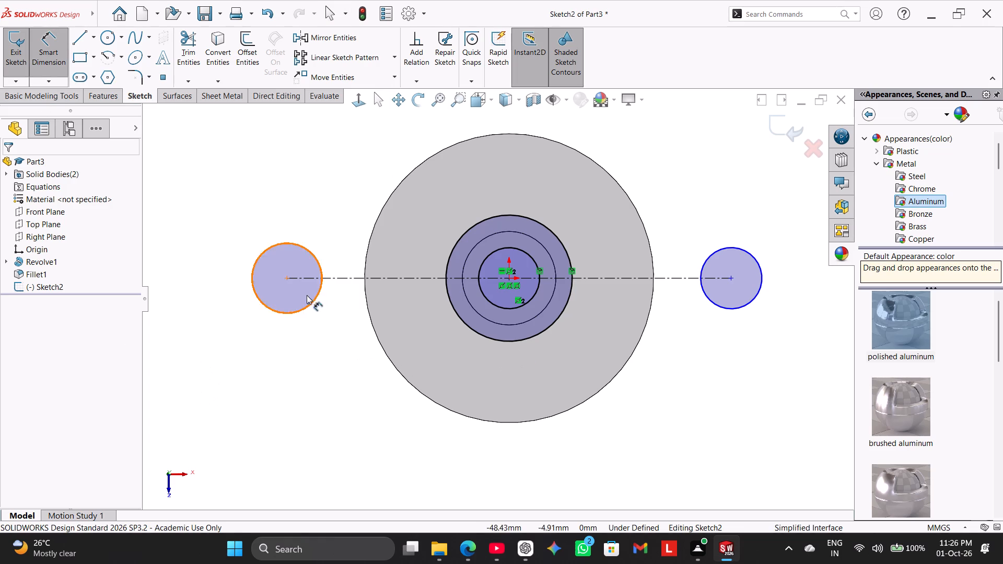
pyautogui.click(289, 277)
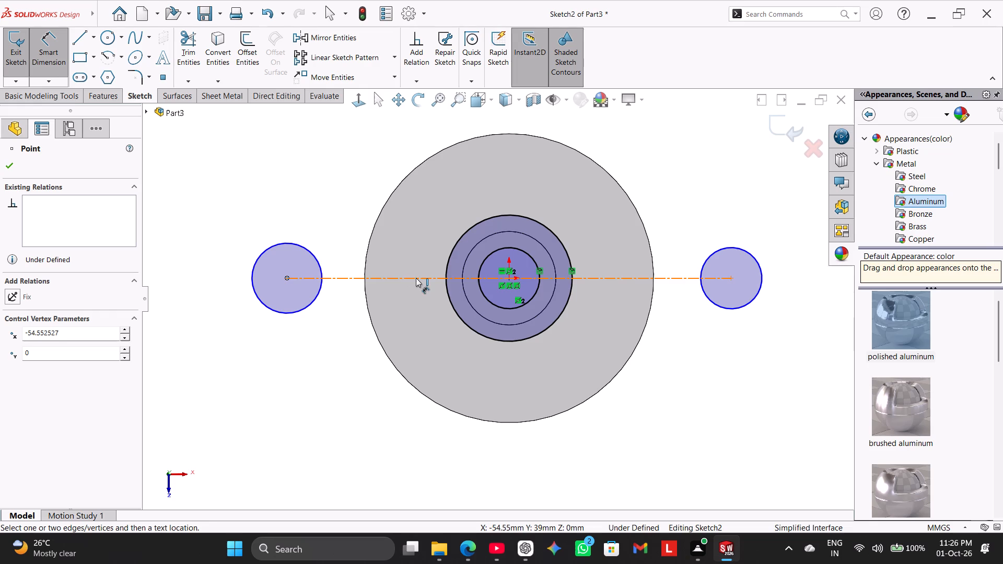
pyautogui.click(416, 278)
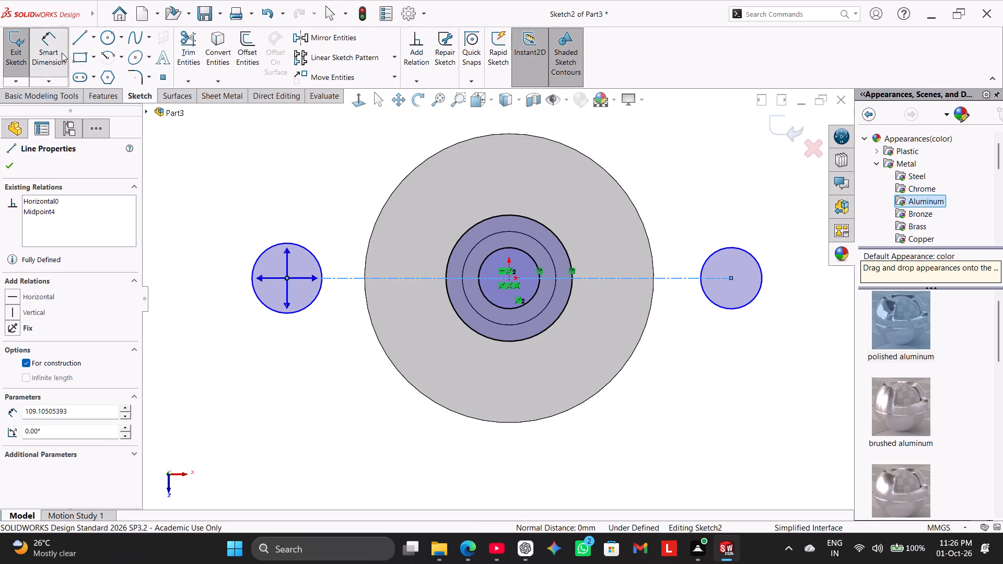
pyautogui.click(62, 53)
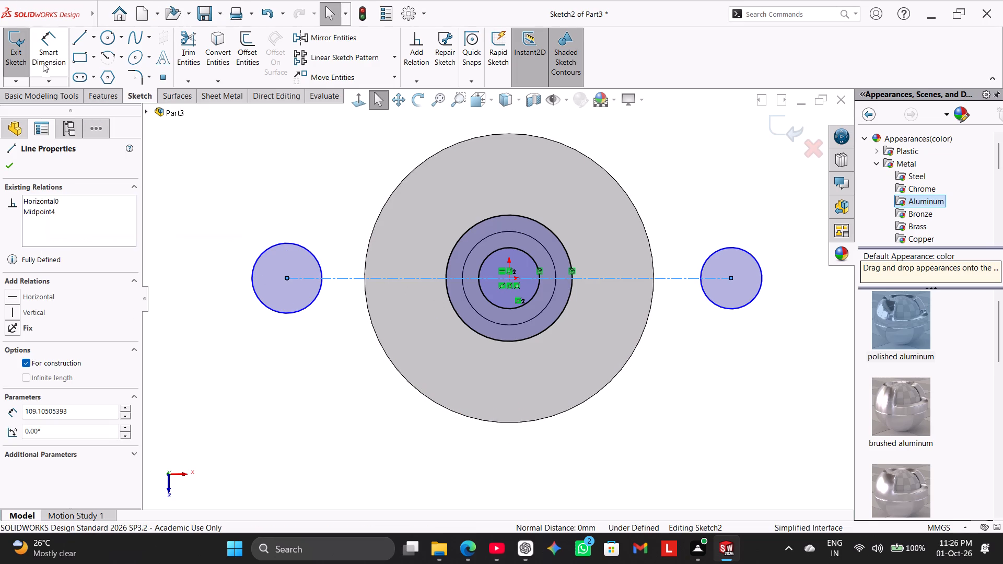
# Dimension the centerline joining the two side circles' centers at 35 mm.
pyautogui.click(46, 56)
pyautogui.moveTo(409, 280); pyautogui.dragTo(409, 287)
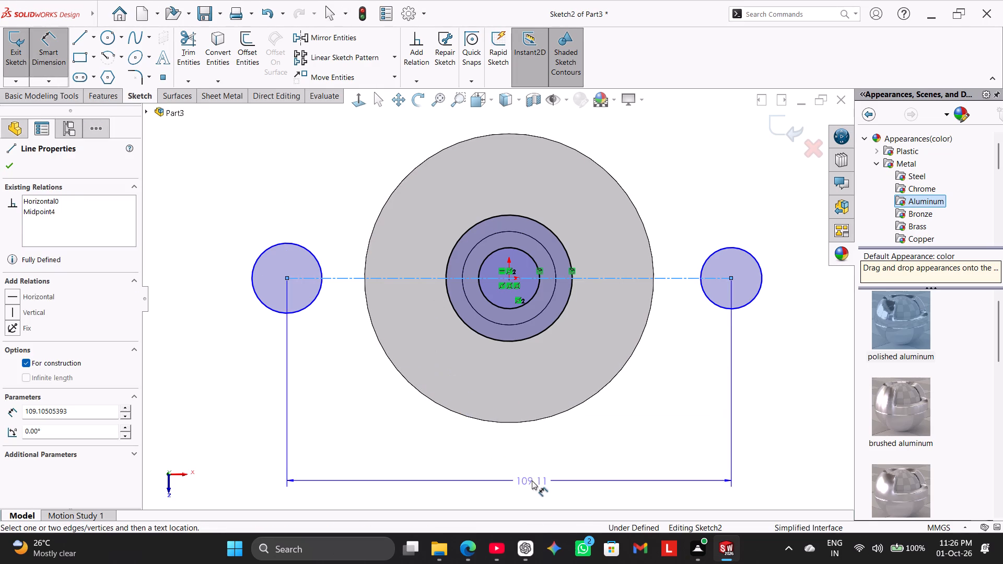
pyautogui.click(530, 466)
pyautogui.write('35')
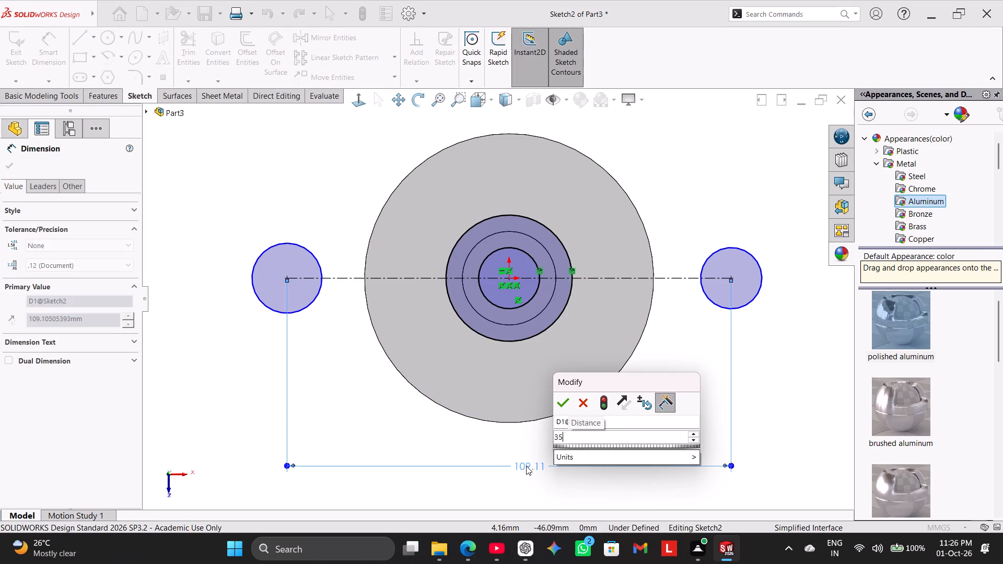
pyautogui.press('Return')
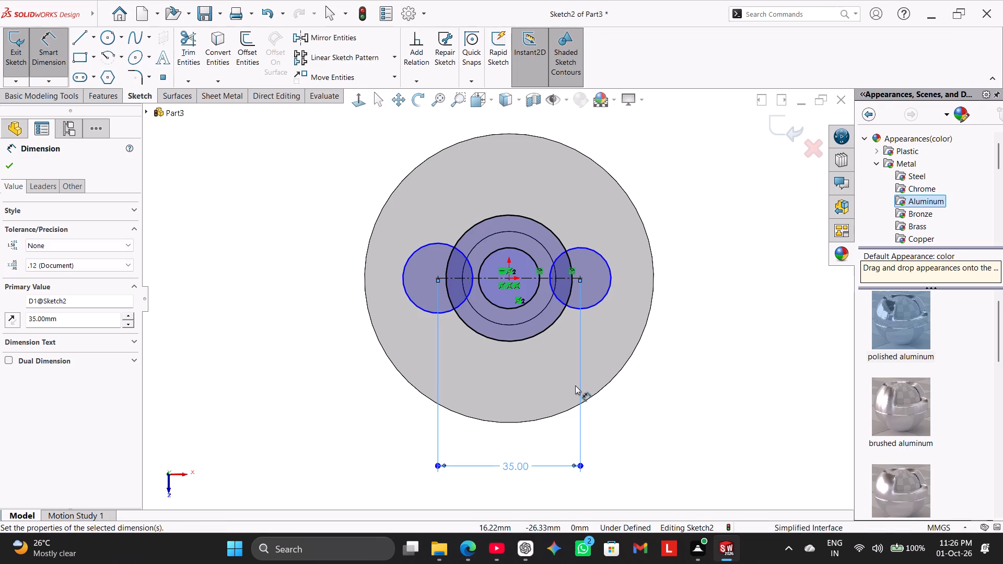
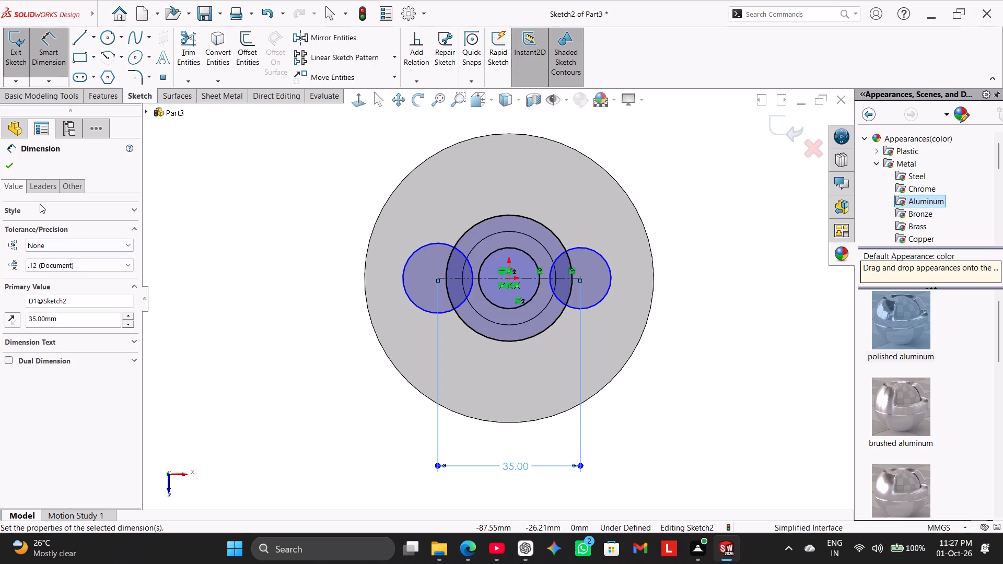
# Dimension the left side circle's diameter at 11 mm.
pyautogui.click(420, 246)
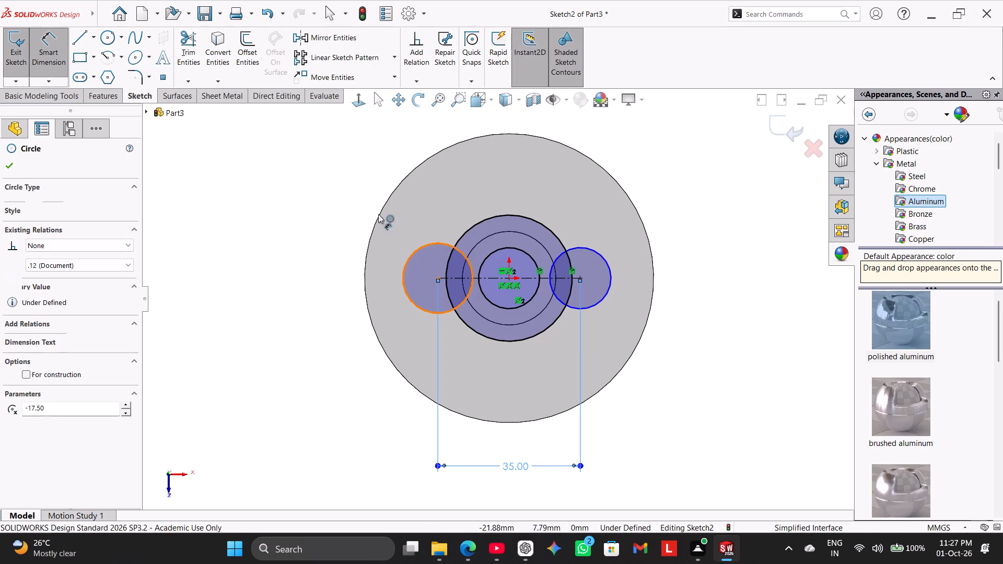
pyautogui.click(323, 163)
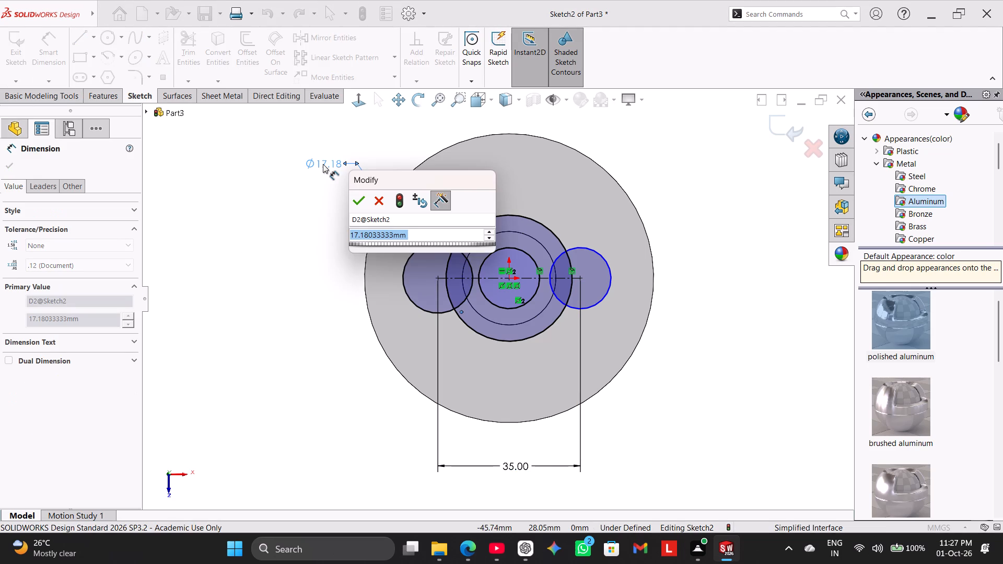
pyautogui.write('5.5*2')
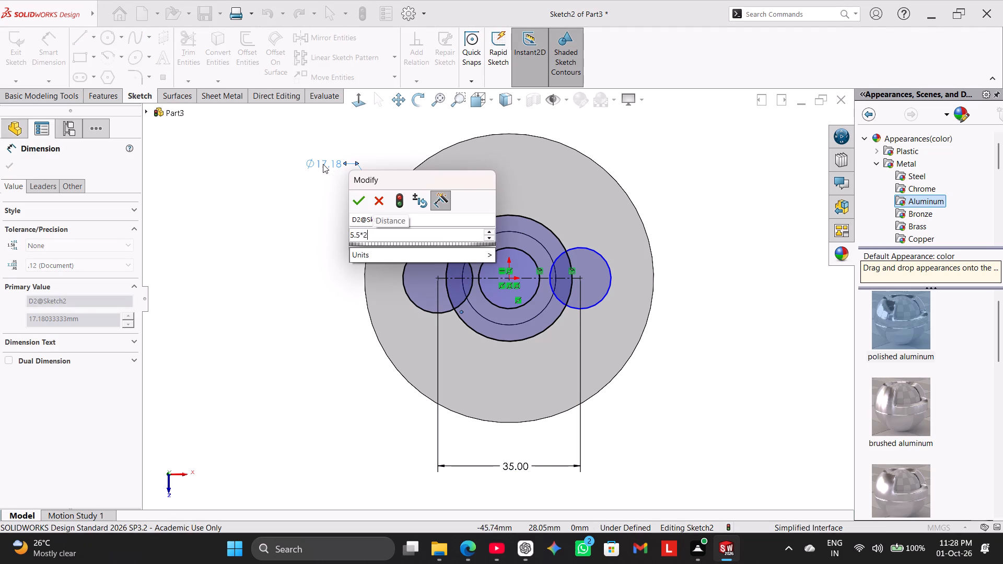
pyautogui.press('Return')
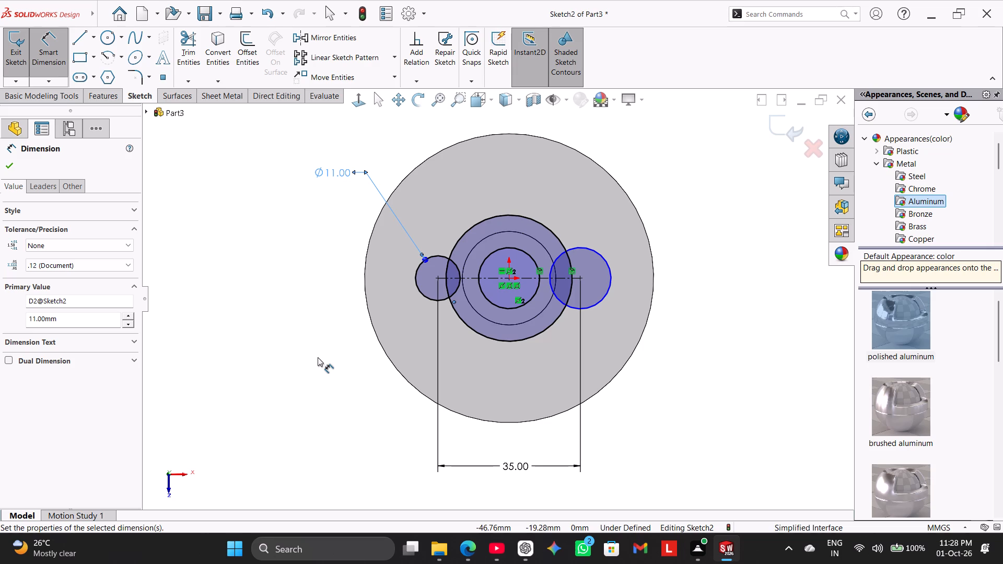
pyautogui.rightClick(204, 297)
pyautogui.click(226, 329)
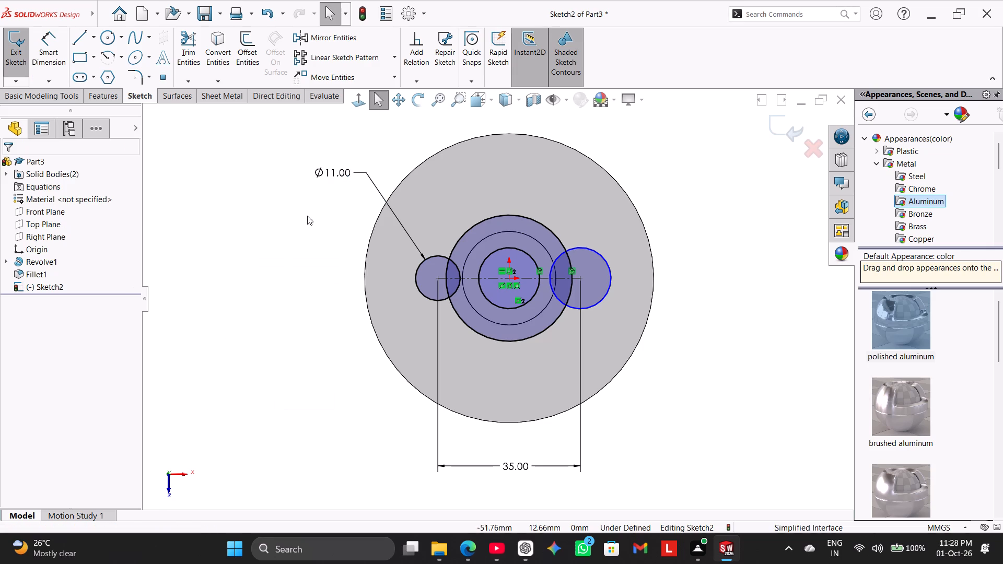
# Add an Equal relation between the left and right side circles.
pyautogui.keyDown('ctrl'); pyautogui.click(416, 288); pyautogui.keyUp('ctrl')
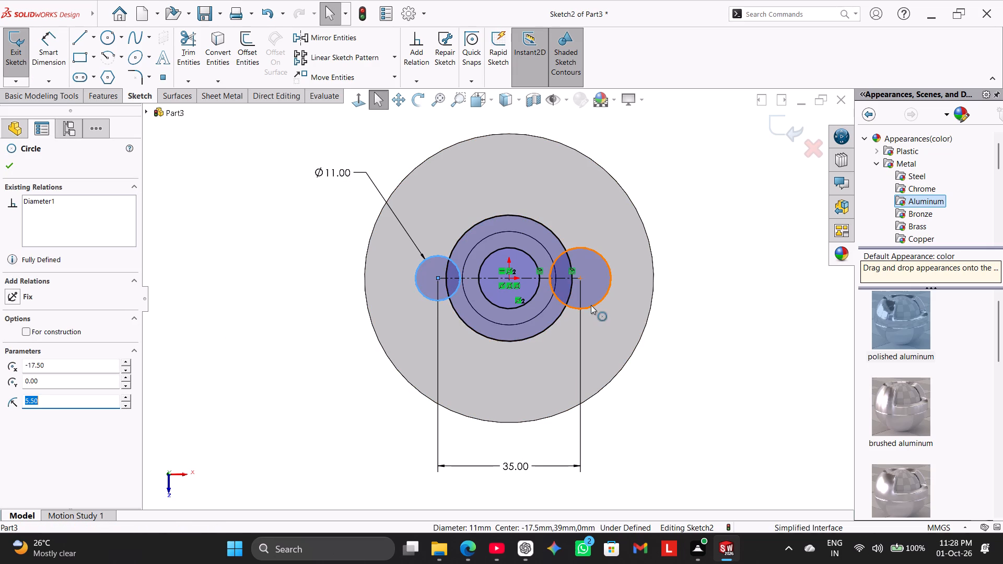
pyautogui.keyDown('ctrl'); pyautogui.click(591, 305); pyautogui.keyUp('ctrl')
pyautogui.click(670, 258)
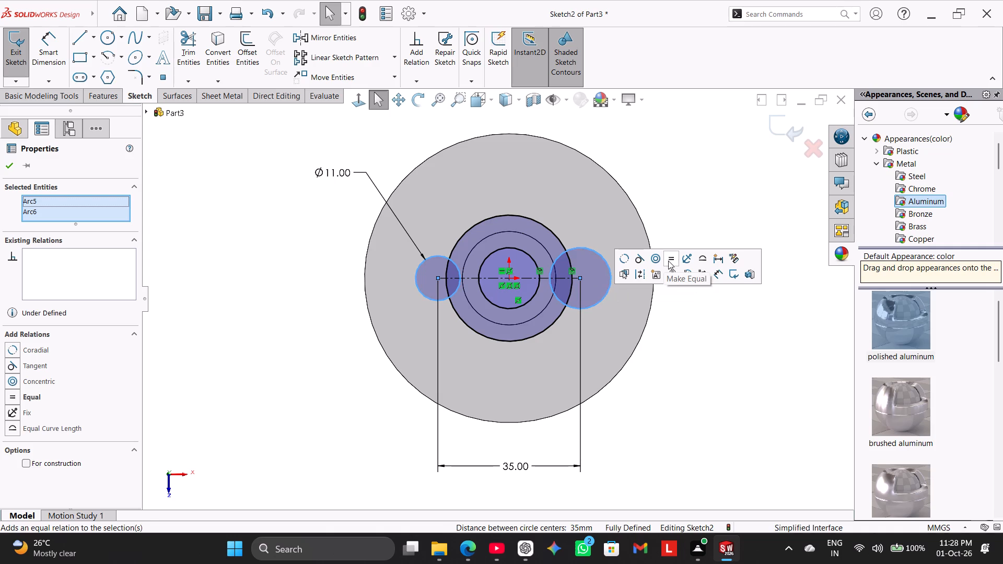
pyautogui.click(709, 316)
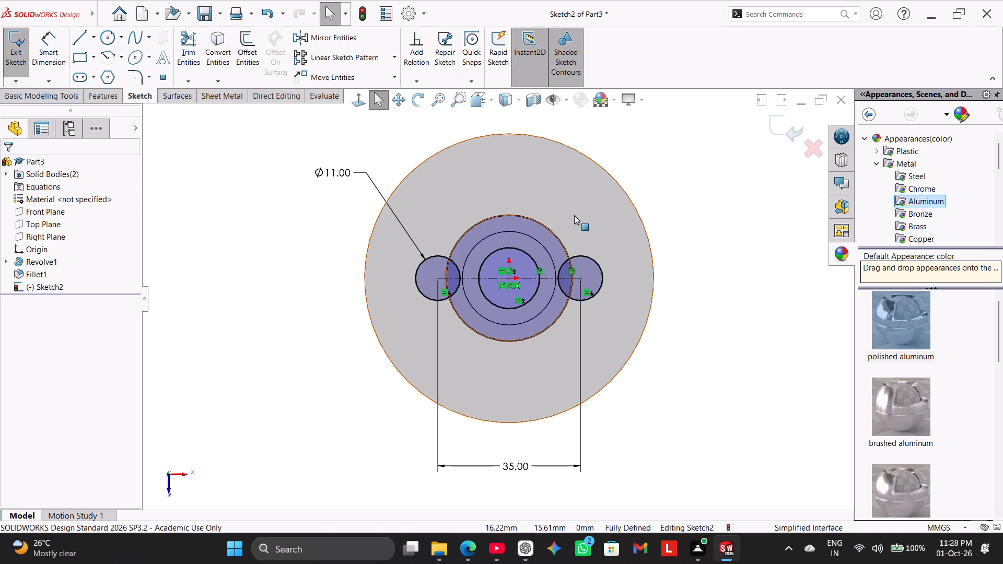
# Draw a line about 14 mm long, tangent to the left side circle and the large central circle, along their upper side.
pyautogui.scroll(-2, 558, 220)
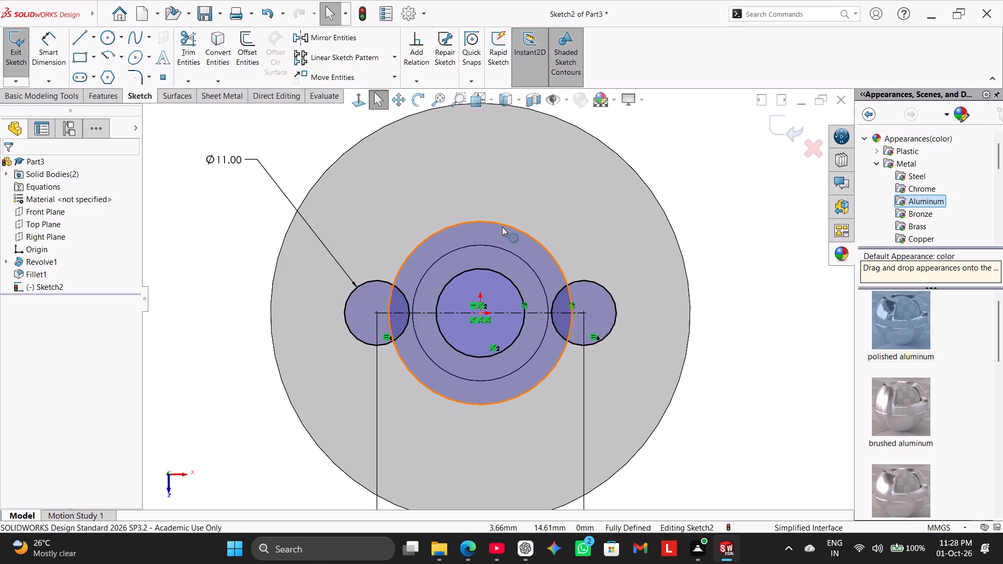
pyautogui.scroll(2, 502, 227)
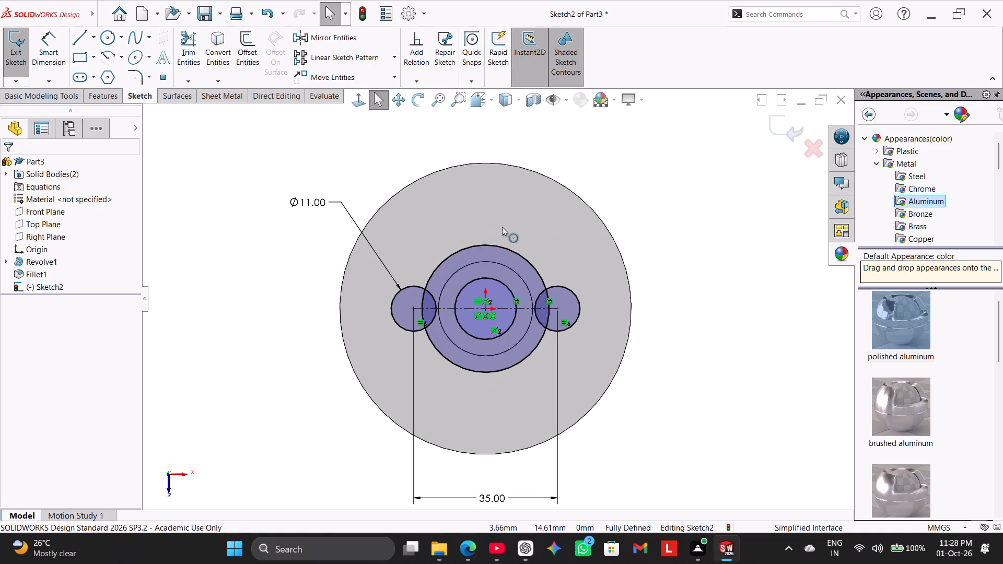
pyautogui.click(79, 40)
pyautogui.scroll(-3, 373, 267)
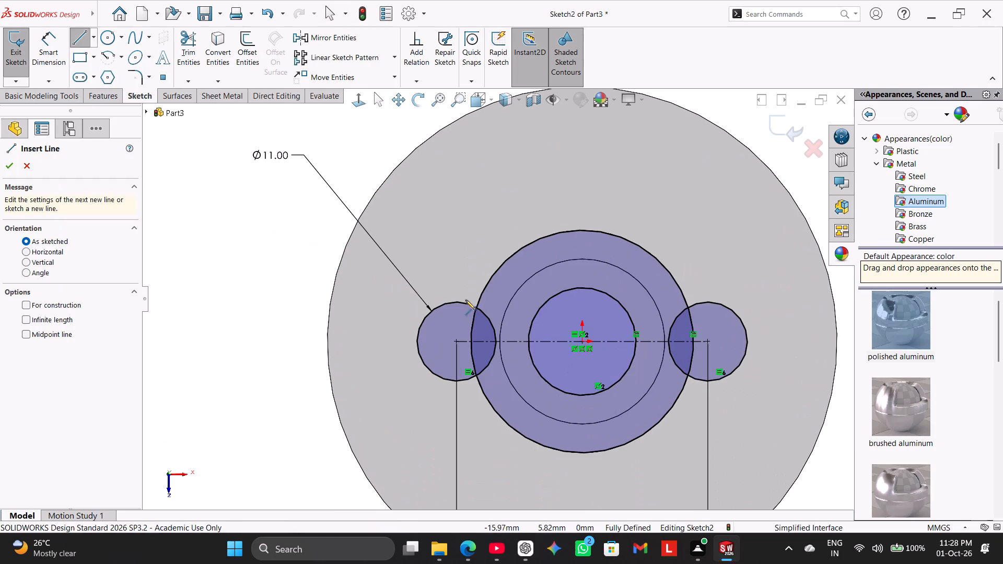
pyautogui.click(443, 303)
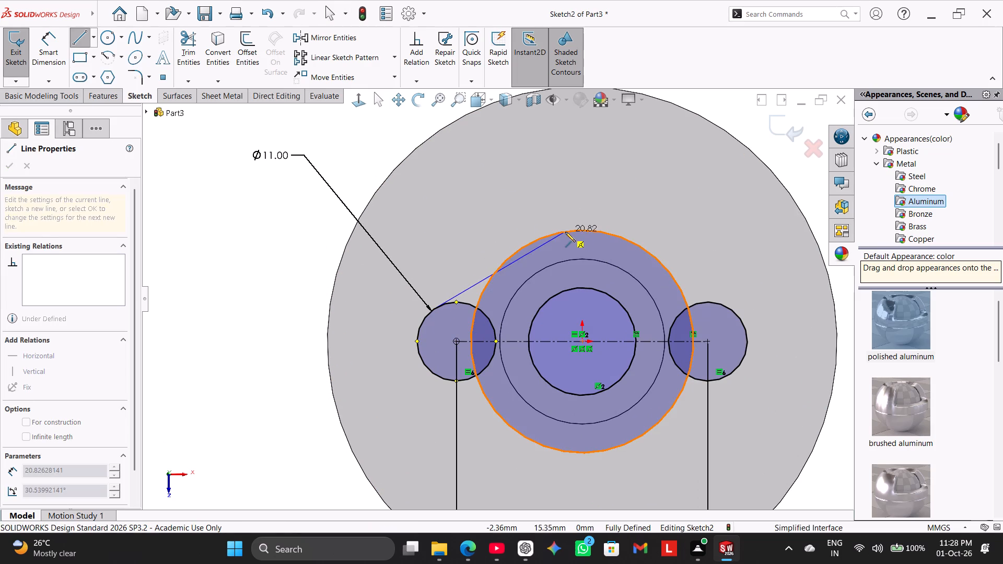
pyautogui.click(565, 232)
pyautogui.rightClick(256, 232)
pyautogui.click(273, 241)
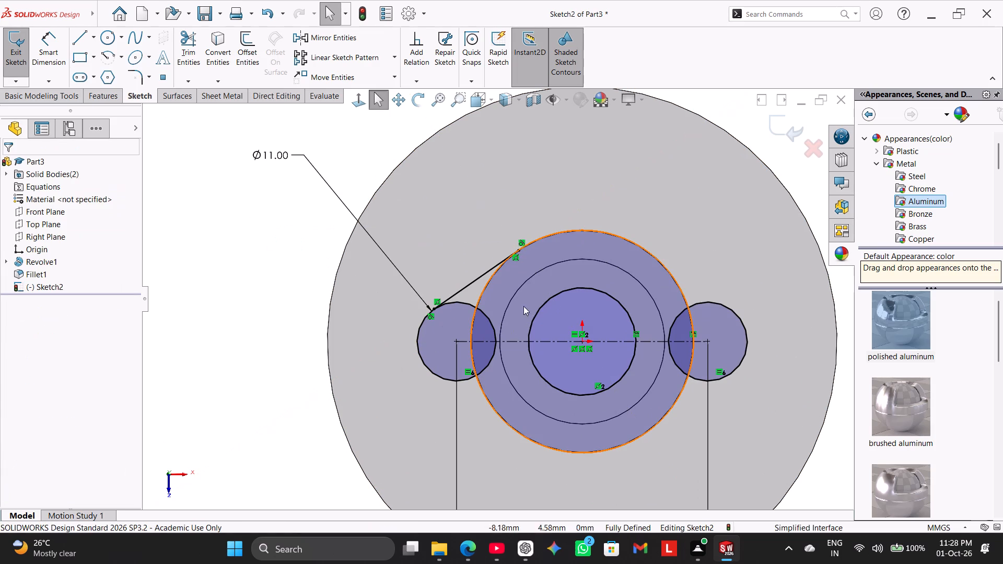
# Draw a line about 12.5 mm long from the top of the right side circle to the large central circle's upper right arc.
pyautogui.click(84, 34)
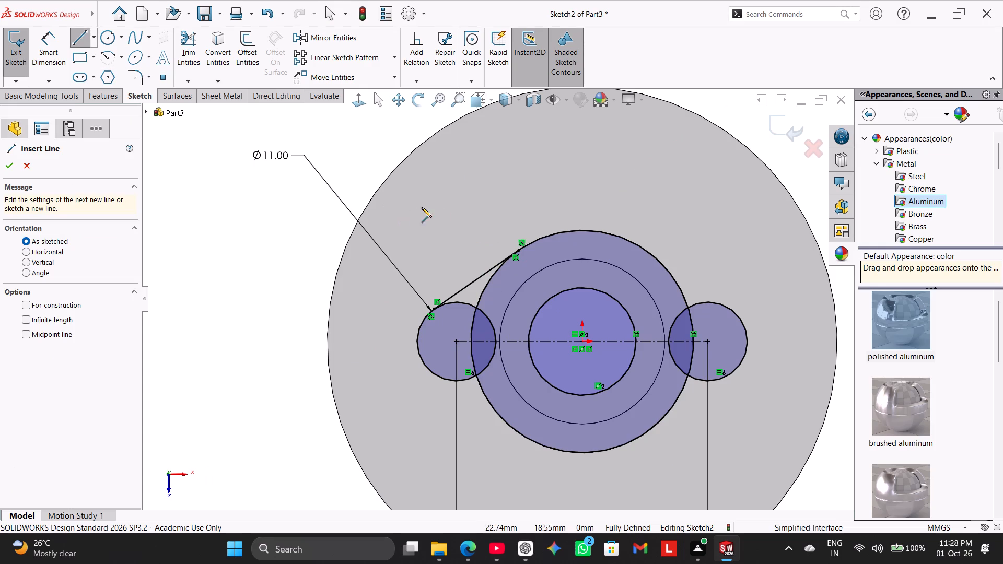
pyautogui.click(705, 302)
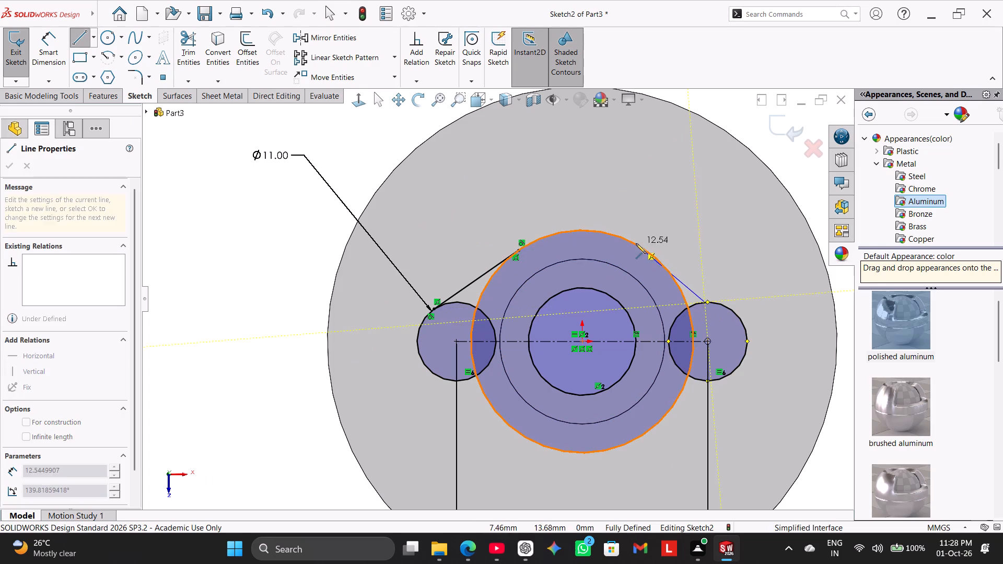
pyautogui.click(636, 243)
pyautogui.rightClick(200, 262)
pyautogui.click(229, 269)
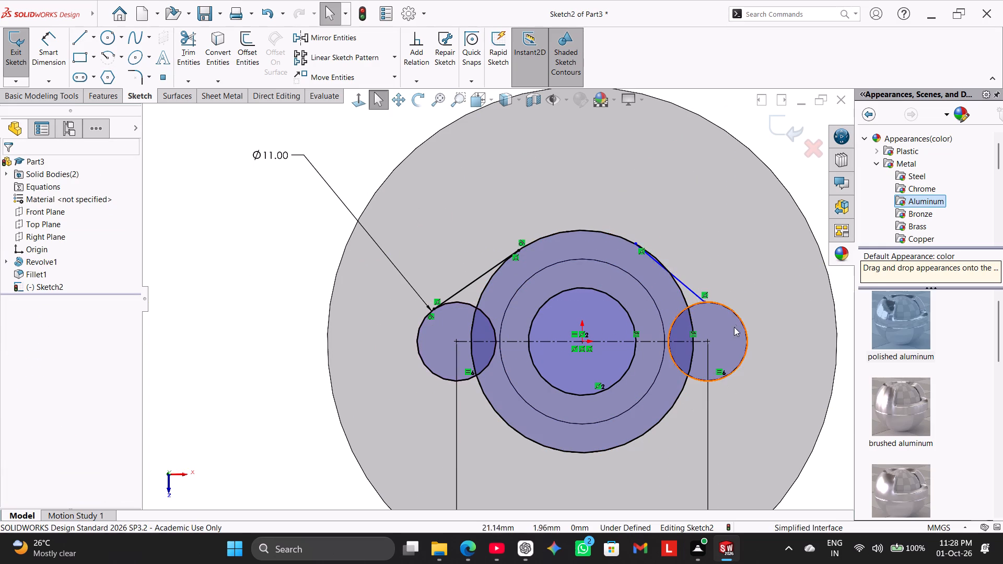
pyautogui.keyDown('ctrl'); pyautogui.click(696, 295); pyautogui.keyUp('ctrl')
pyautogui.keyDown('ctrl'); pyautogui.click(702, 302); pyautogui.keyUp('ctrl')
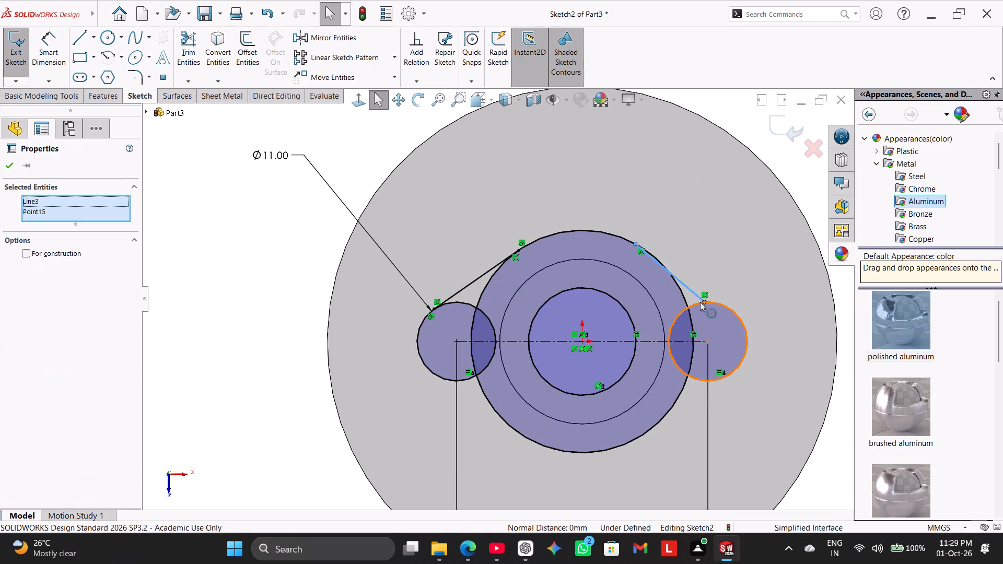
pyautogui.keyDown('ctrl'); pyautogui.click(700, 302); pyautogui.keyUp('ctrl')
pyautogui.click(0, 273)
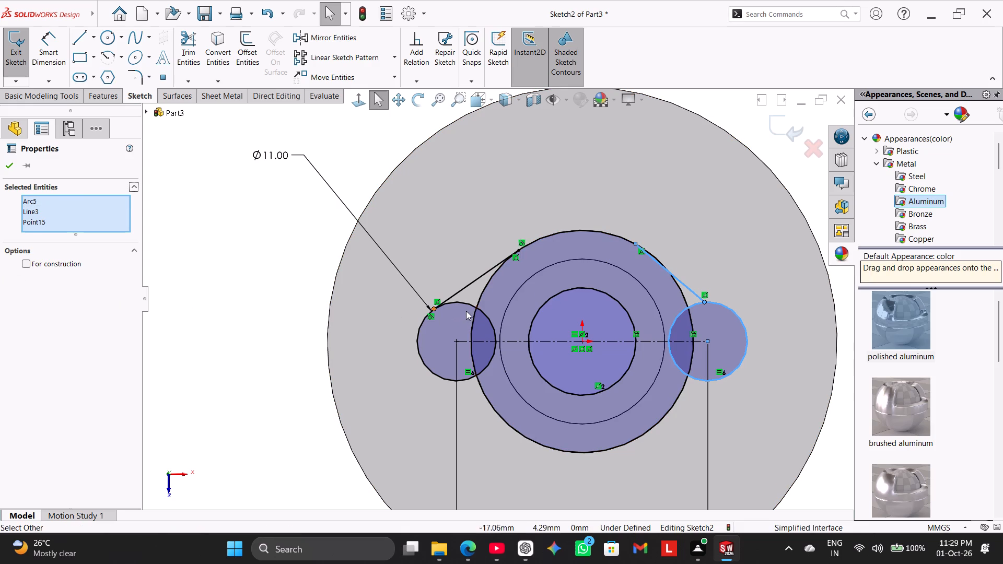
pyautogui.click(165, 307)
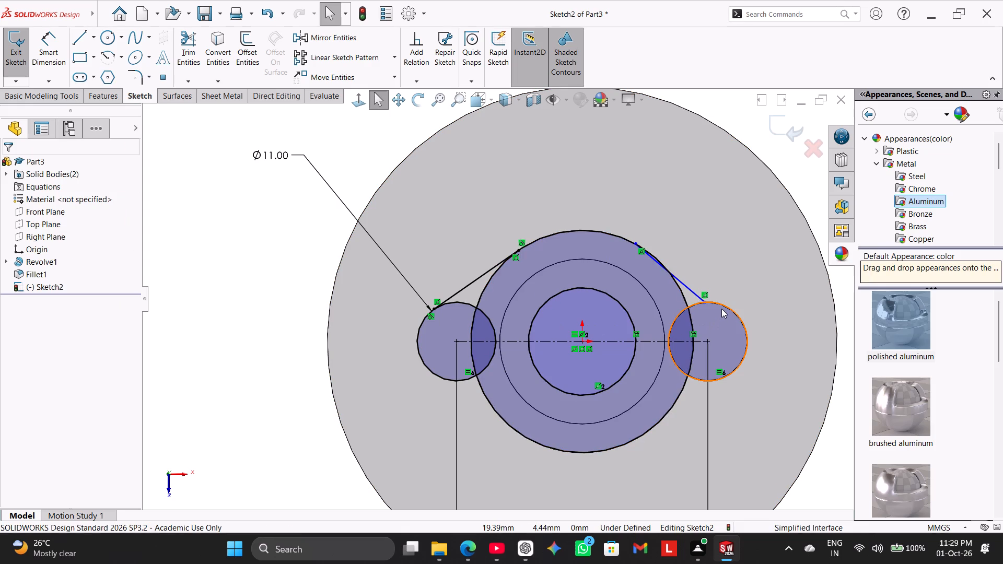
# Add a Tangent relation between the upper right line and the right side circle.
pyautogui.keyDown('ctrl'); pyautogui.click(721, 308); pyautogui.keyUp('ctrl')
pyautogui.keyDown('ctrl'); pyautogui.click(685, 284); pyautogui.keyUp('ctrl')
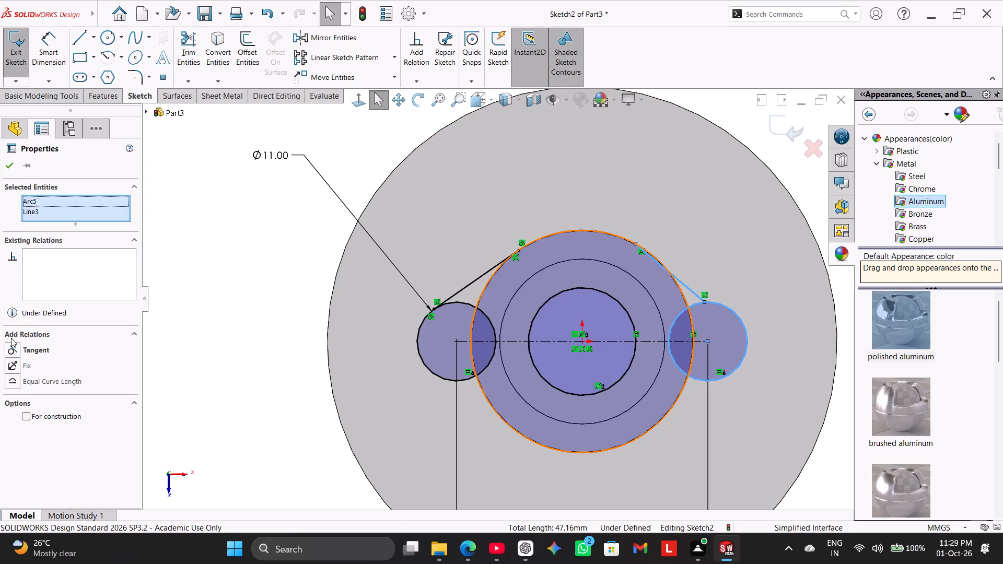
pyautogui.click(17, 349)
pyautogui.click(166, 396)
# Add a Tangent relation between the upper right line and the large central circle.
pyautogui.scroll(1, 239, 416)
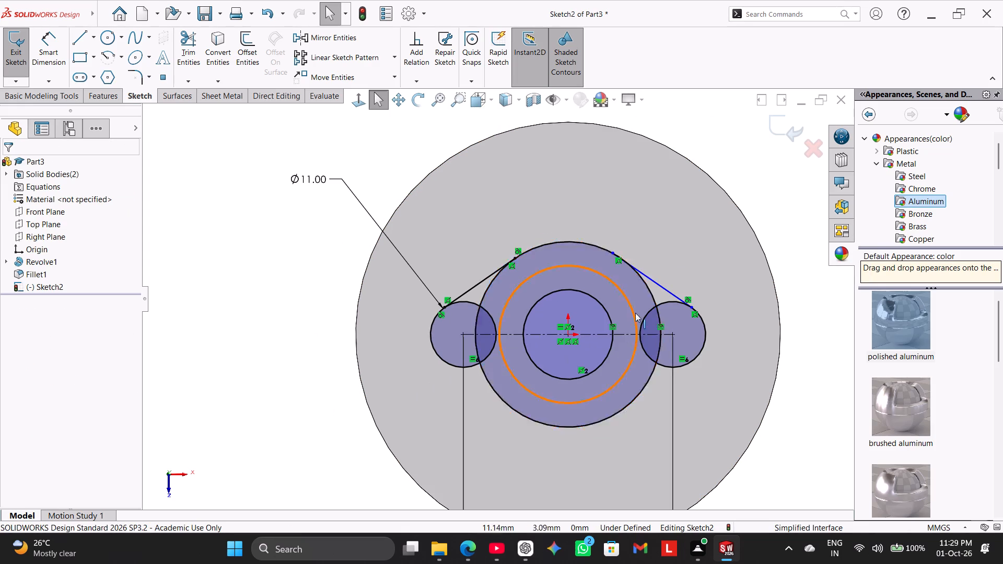
pyautogui.keyDown('ctrl'); pyautogui.click(645, 283); pyautogui.keyUp('ctrl')
pyautogui.keyDown('ctrl'); pyautogui.click(647, 273); pyautogui.keyUp('ctrl')
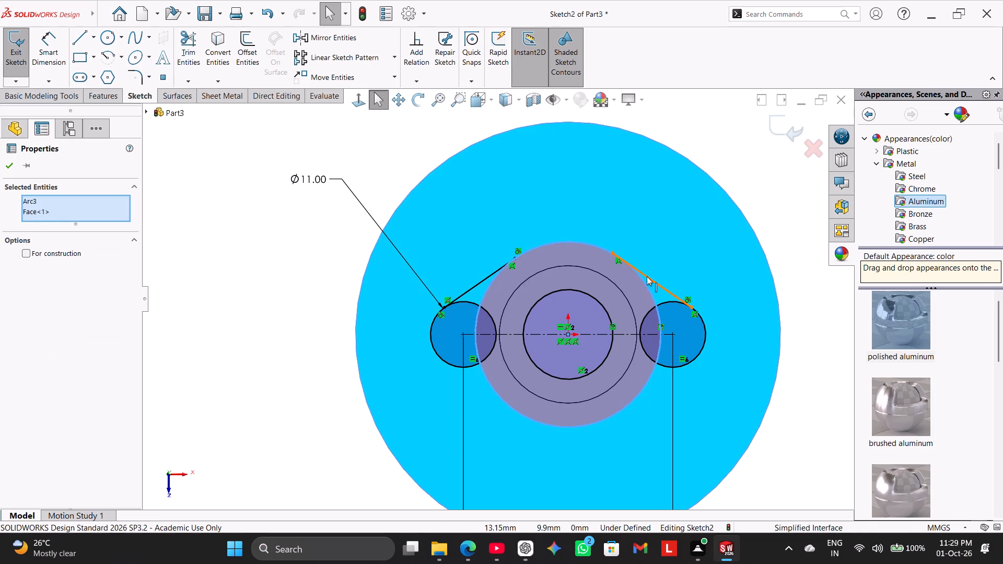
pyautogui.keyDown('ctrl'); pyautogui.click(647, 276); pyautogui.keyUp('ctrl')
pyautogui.rightClick(69, 210)
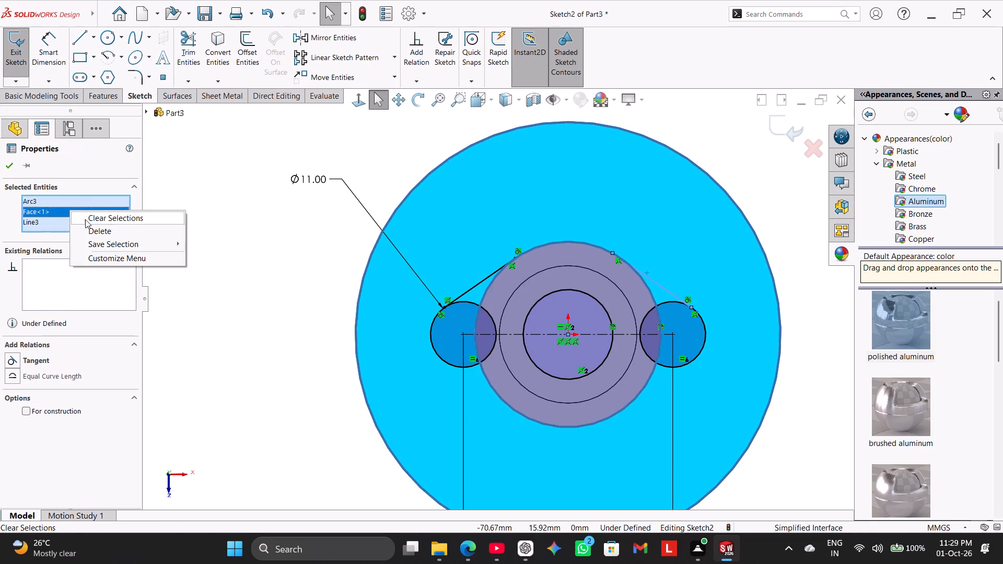
pyautogui.click(96, 226)
pyautogui.click(28, 351)
pyautogui.click(212, 347)
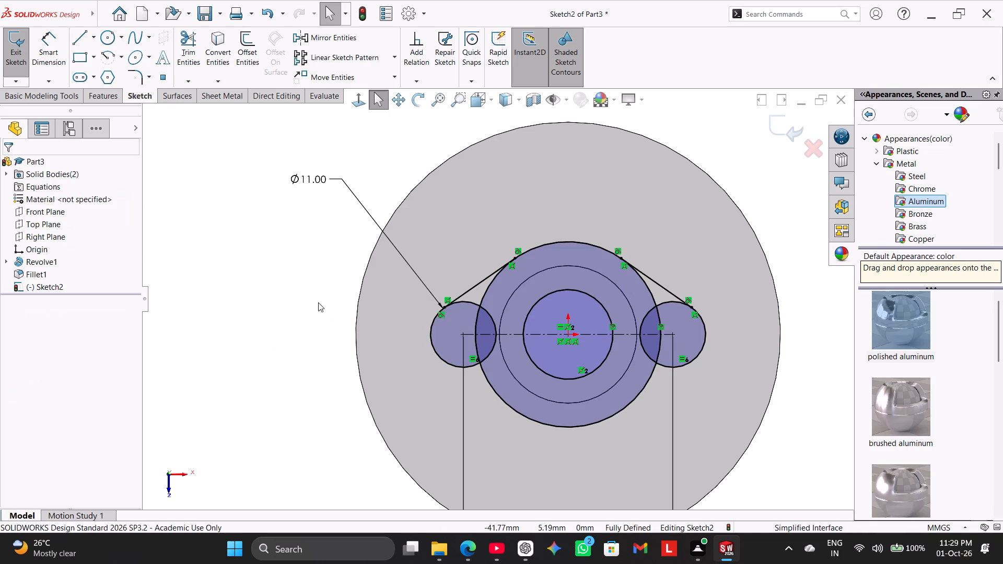
# Mirror the two upper tangent lines about the horizontal centerline.
pyautogui.click(341, 42)
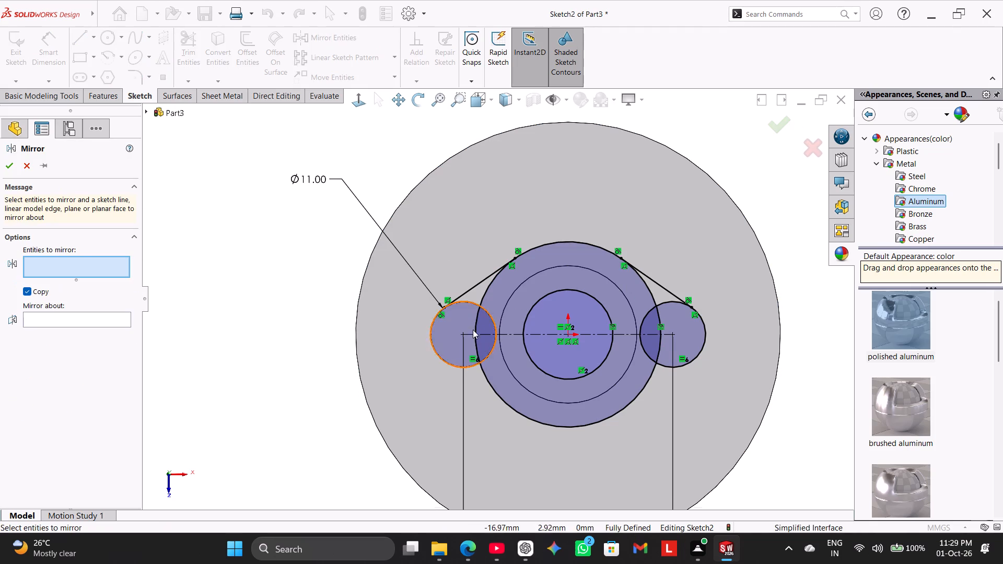
pyautogui.click(474, 284)
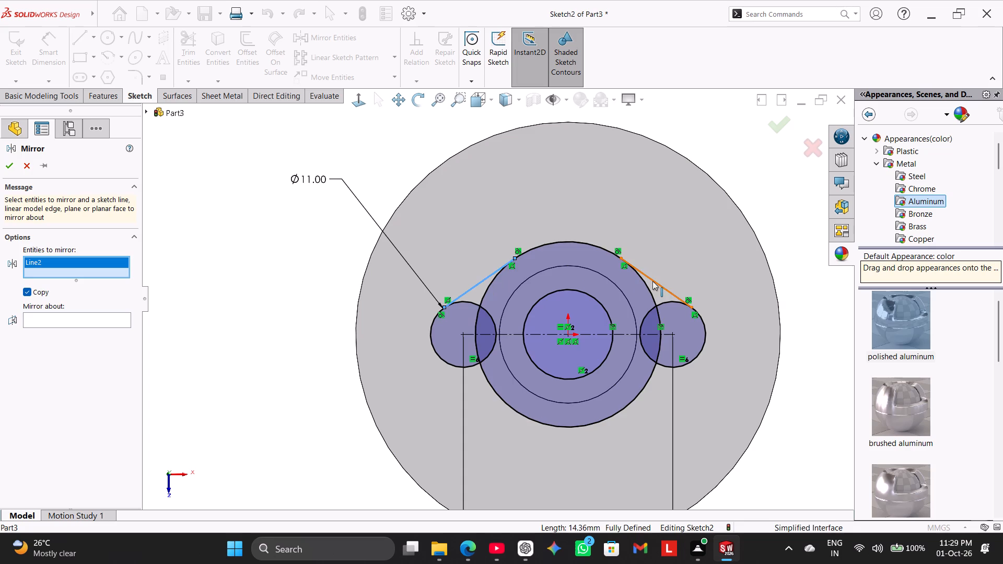
pyautogui.click(652, 281)
pyautogui.click(267, 328)
pyautogui.rightClick(267, 328)
pyautogui.click(497, 331)
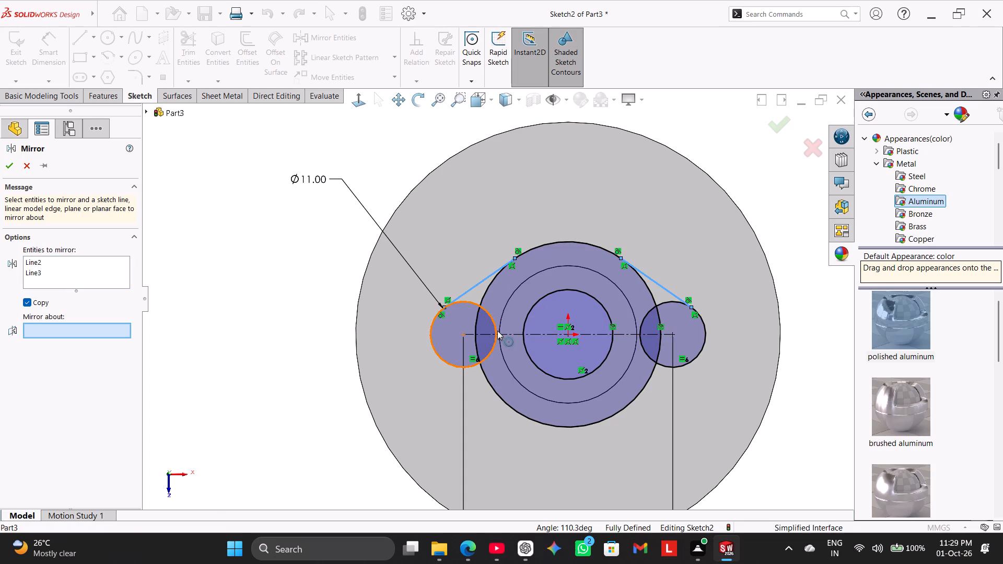
pyautogui.click(501, 334)
pyautogui.rightClick(311, 334)
pyautogui.click(354, 412)
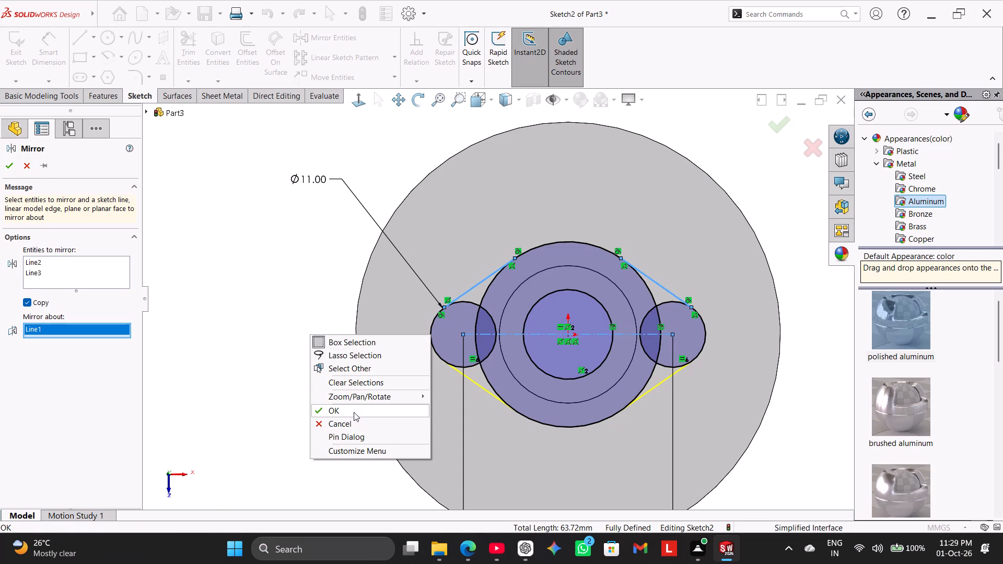
# Trim the inner arcs of the left side circle and the central circle between the left tangent lines, leaving one rounded lobe.
pyautogui.click(192, 47)
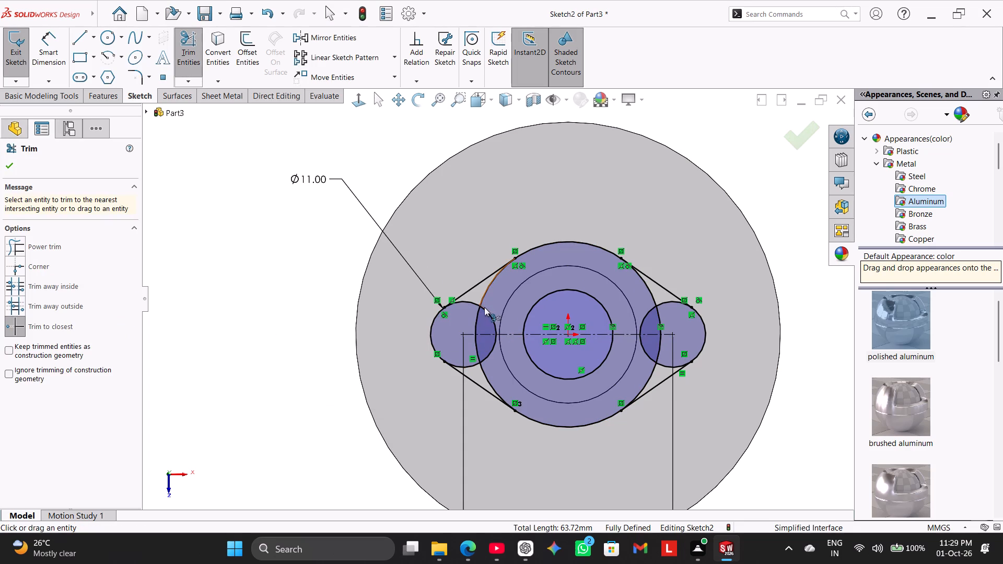
pyautogui.click(489, 311)
pyautogui.click(472, 304)
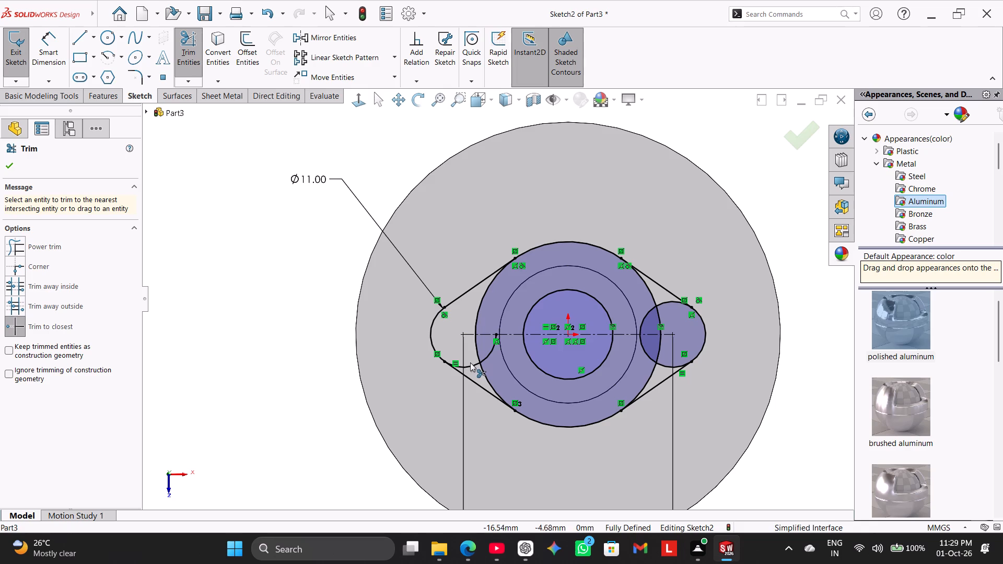
pyautogui.click(471, 363)
pyautogui.click(475, 363)
pyautogui.click(482, 370)
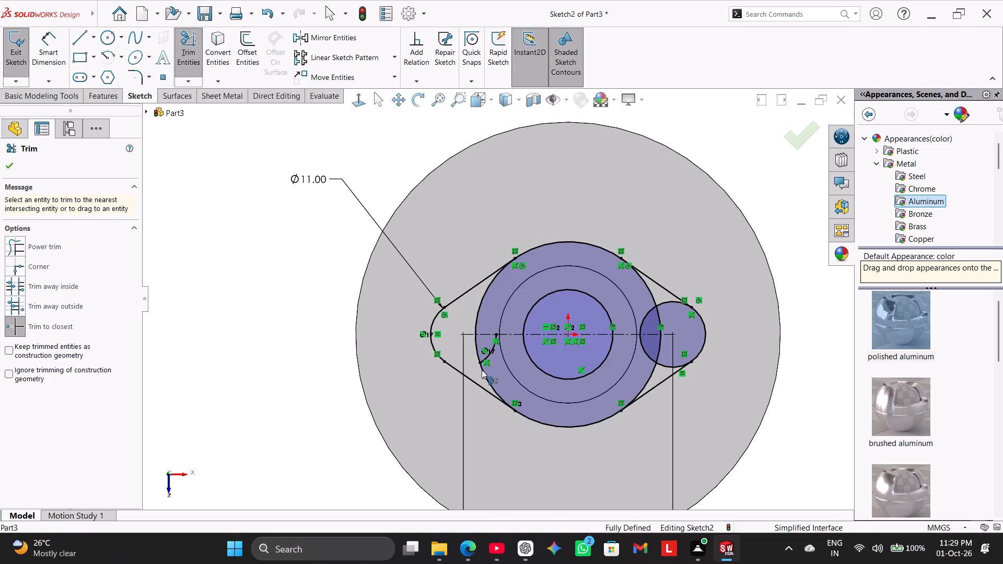
pyautogui.click(485, 358)
pyautogui.click(475, 322)
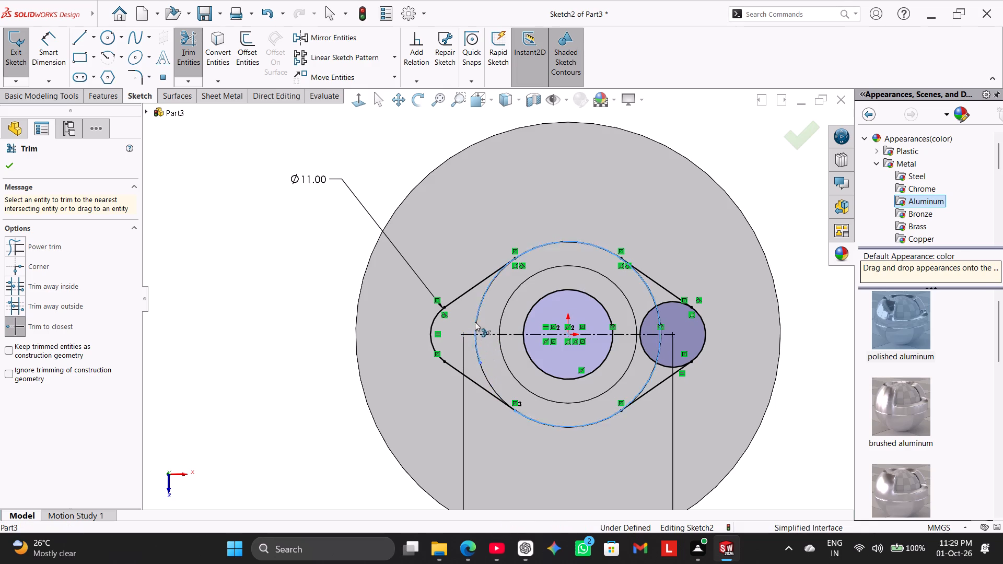
pyautogui.click(477, 353)
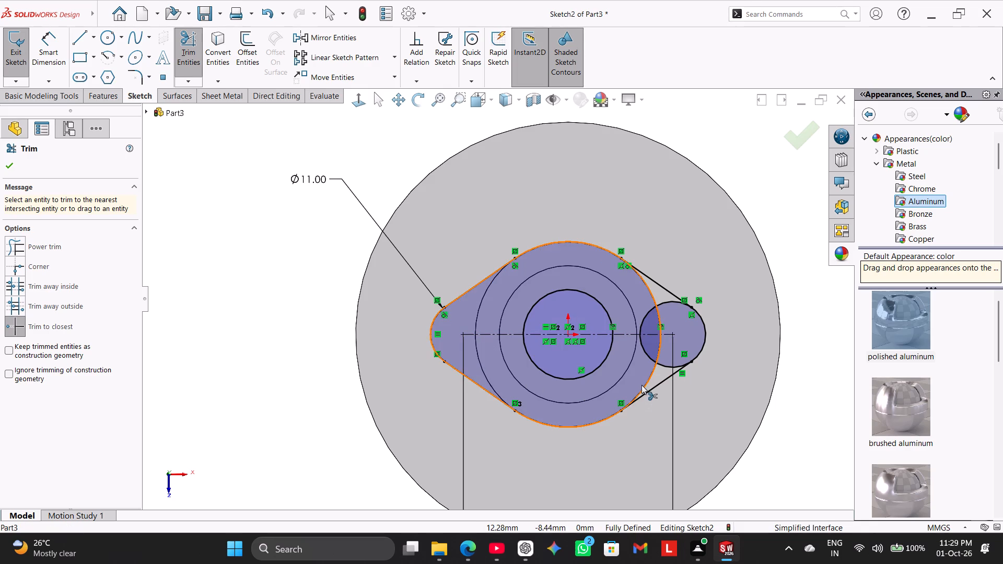
# Trim the inner arcs of the central circle and the right side circle between the right tangent lines, closing the two-lobed outline.
pyautogui.click(643, 384)
pyautogui.click(660, 354)
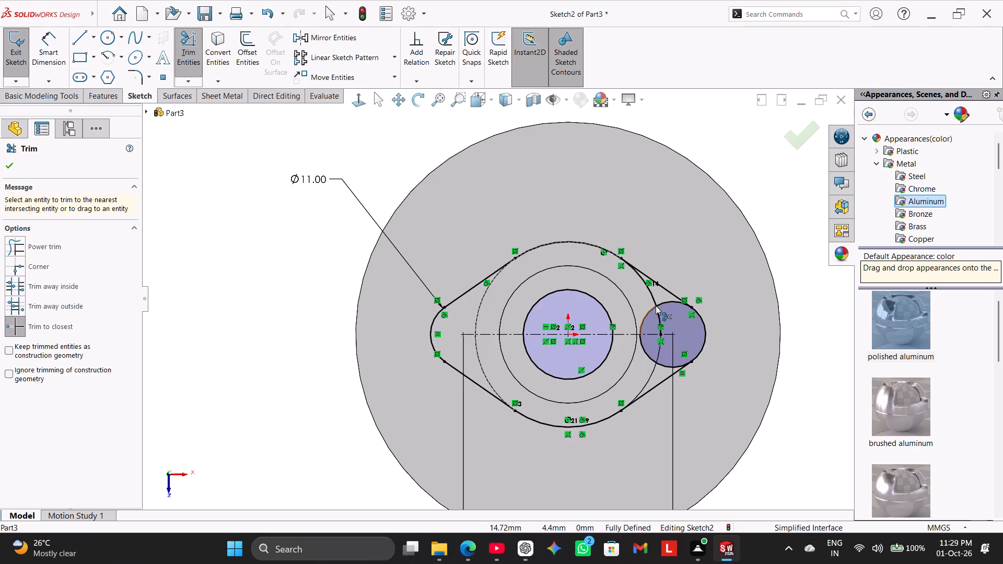
pyautogui.click(654, 303)
pyautogui.click(660, 321)
pyautogui.click(646, 315)
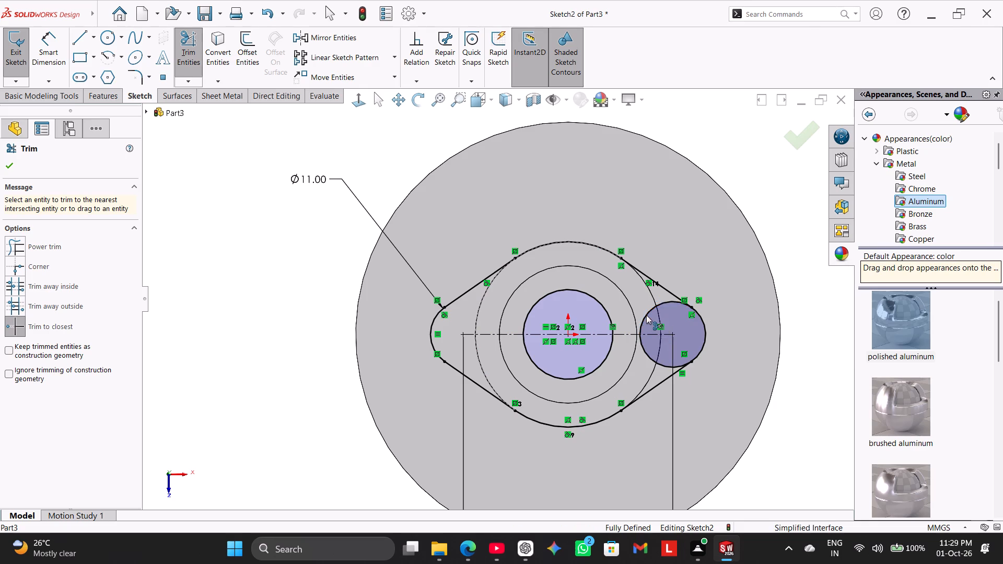
pyautogui.click(647, 354)
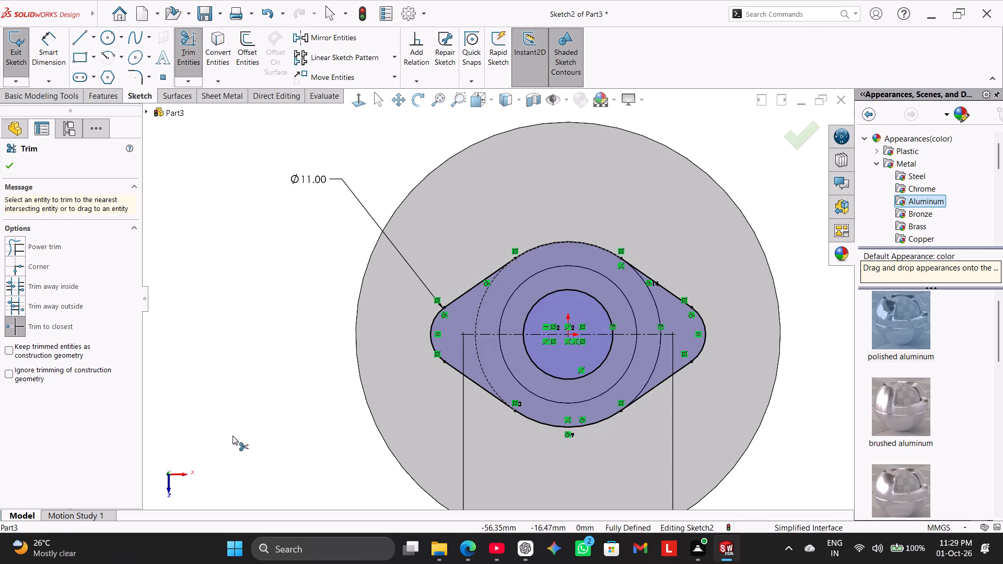
pyautogui.moveTo(232, 432); pyautogui.dragTo(235, 403, button='middle')
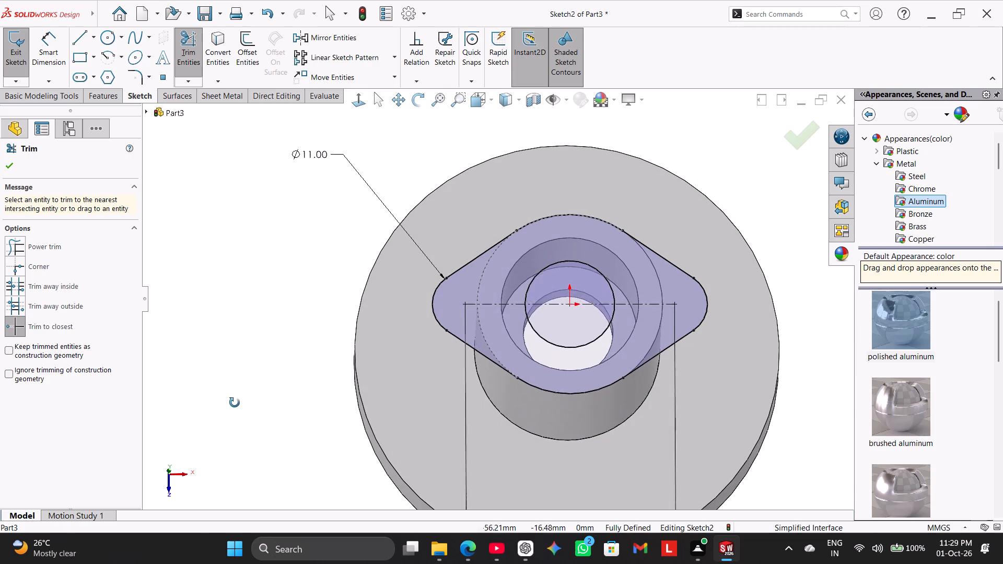
pyautogui.moveTo(235, 403); pyautogui.dragTo(243, 448, button='middle')
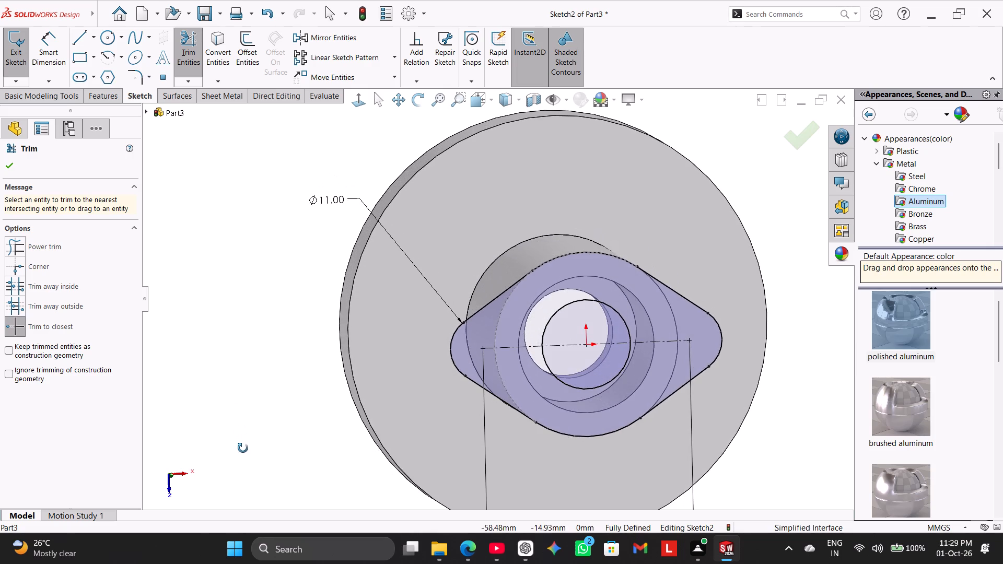
pyautogui.moveTo(243, 448); pyautogui.dragTo(232, 396, button='middle')
pyautogui.moveTo(241, 422); pyautogui.dragTo(238, 324, button='middle')
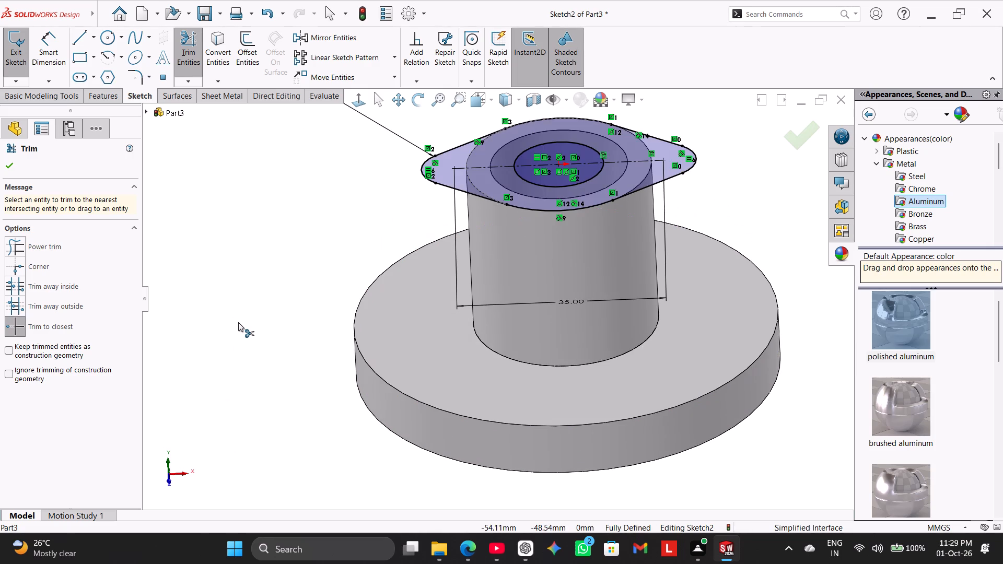
pyautogui.rightClick(225, 281)
pyautogui.click(261, 317)
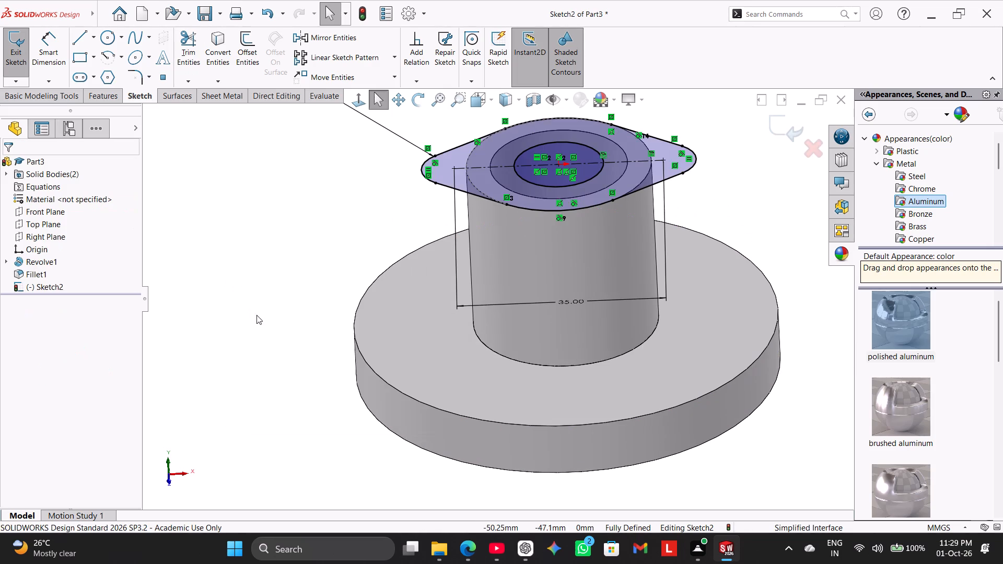
# Extrude the two-lobed profile as a blind boss, reversed down toward the flange, with a depth of 39-20.5 mm.
pyautogui.click(115, 92)
pyautogui.click(34, 48)
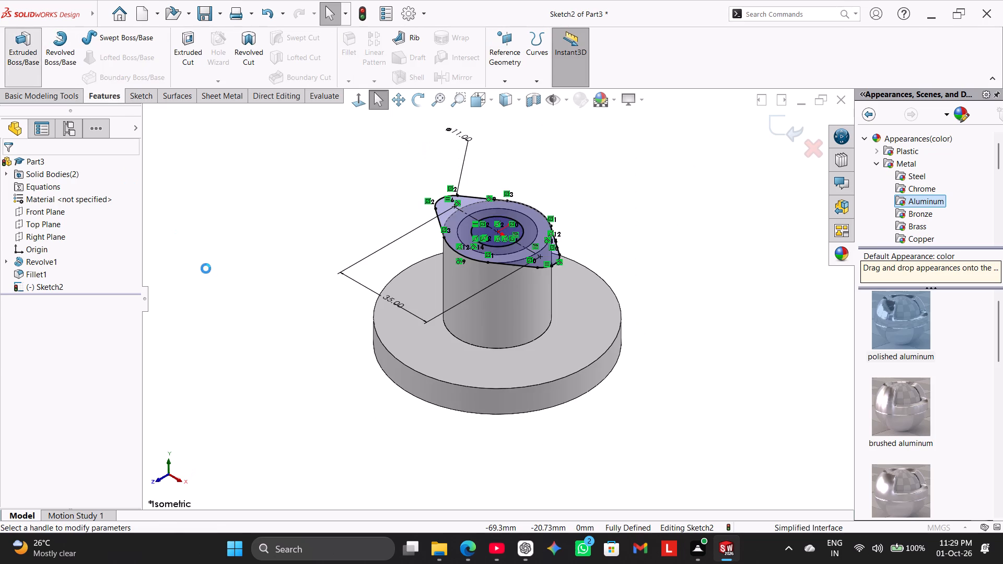
pyautogui.moveTo(262, 345); pyautogui.dragTo(291, 273, button='middle')
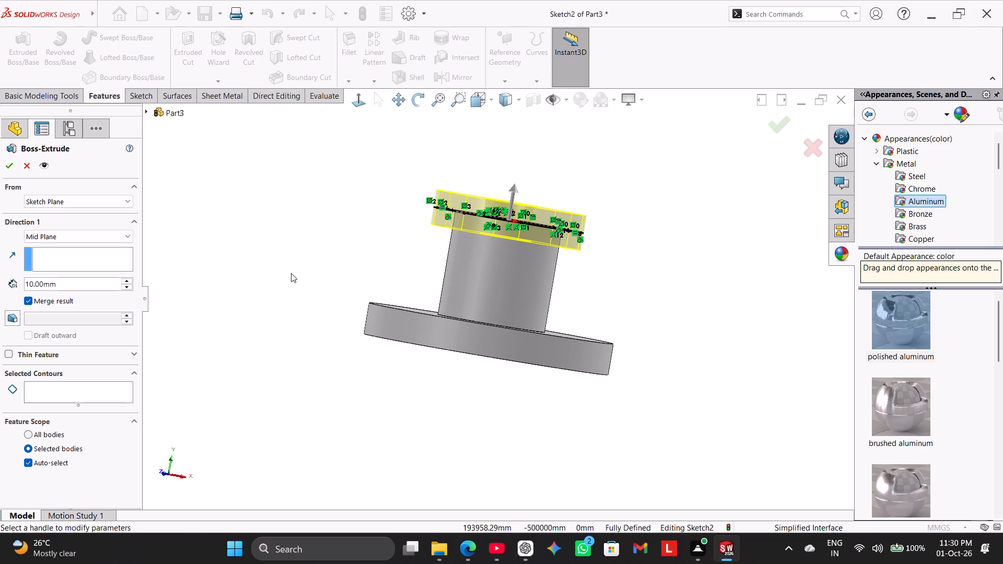
pyautogui.click(52, 231)
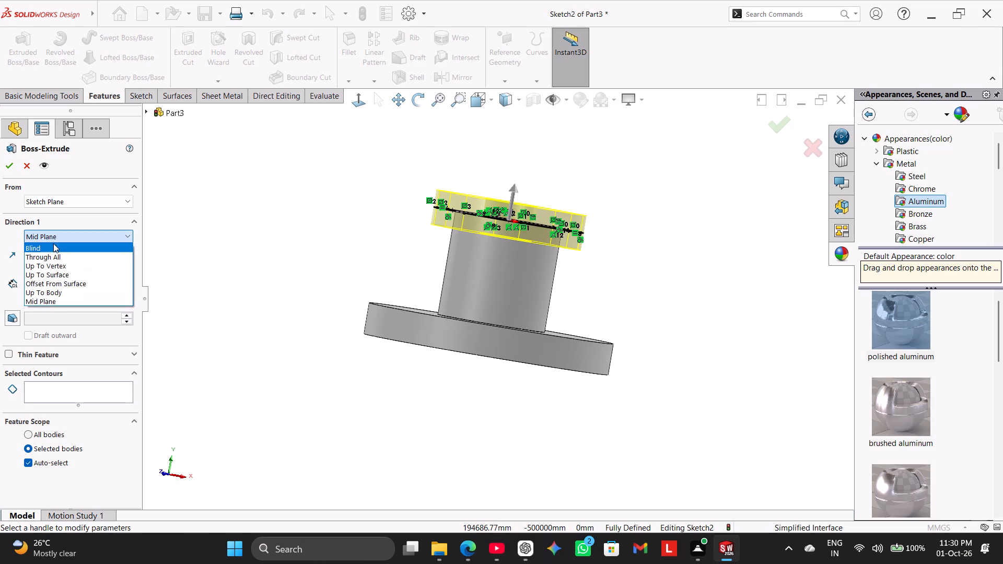
pyautogui.click(54, 245)
pyautogui.click(11, 239)
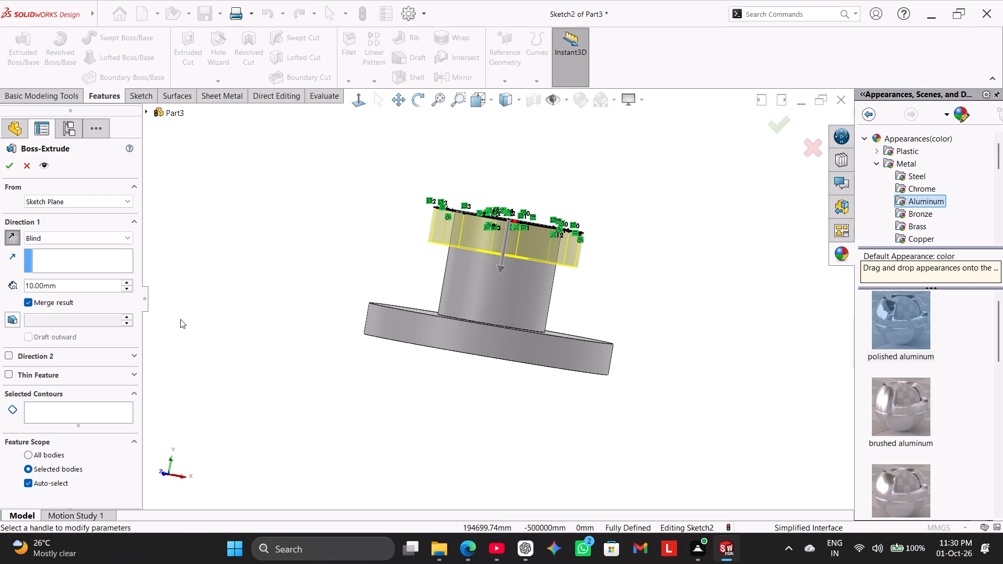
pyautogui.doubleClick(108, 289)
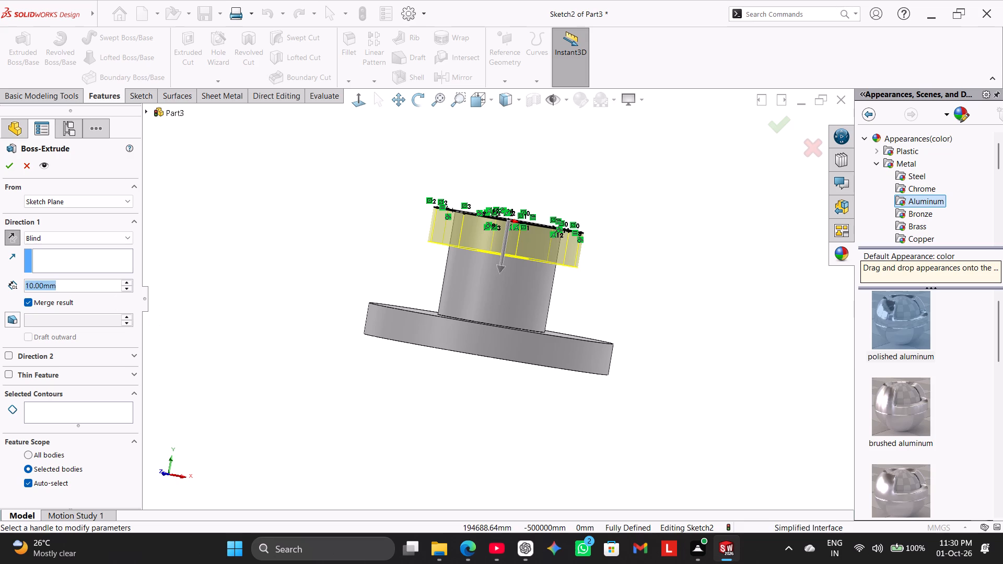
pyautogui.write('39')
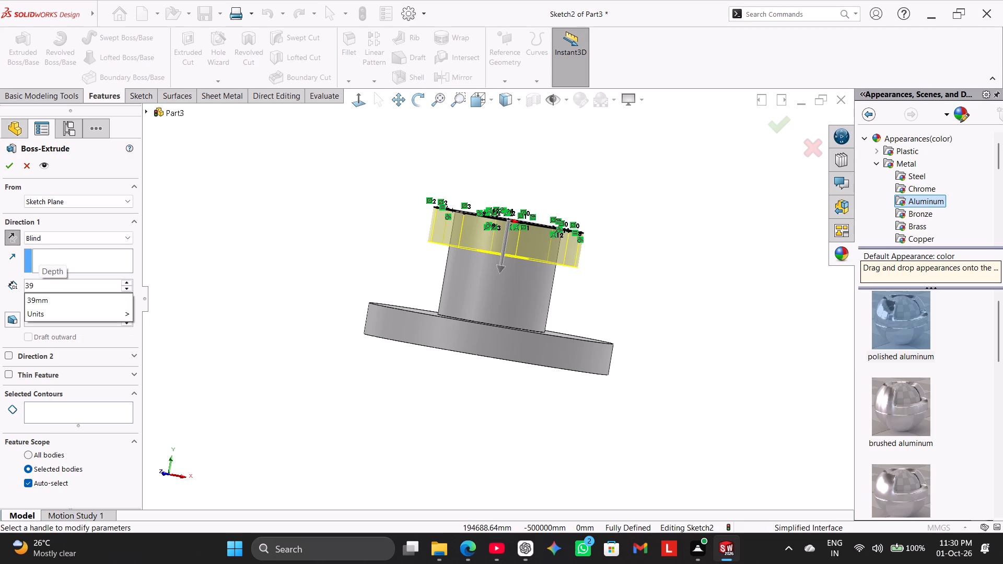
pyautogui.write('-20.5')
pyautogui.press('Return')
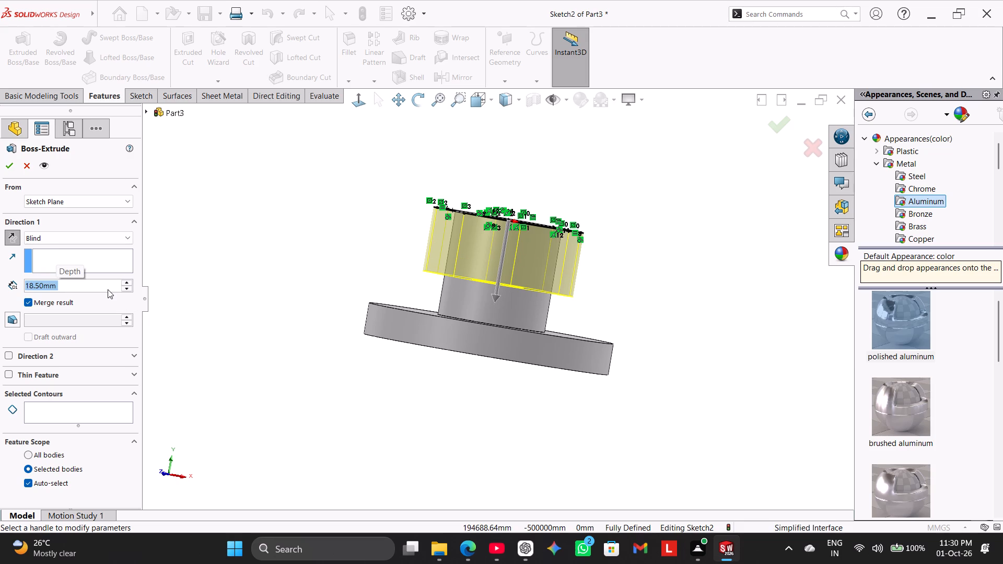
pyautogui.click(10, 164)
pyautogui.click(201, 279)
# Open the revolve's sketch and check the length of the upper bore's vertical line with Smart Dimension, leaving the sketch as it is.
pyautogui.moveTo(237, 326); pyautogui.dragTo(250, 420, button='middle')
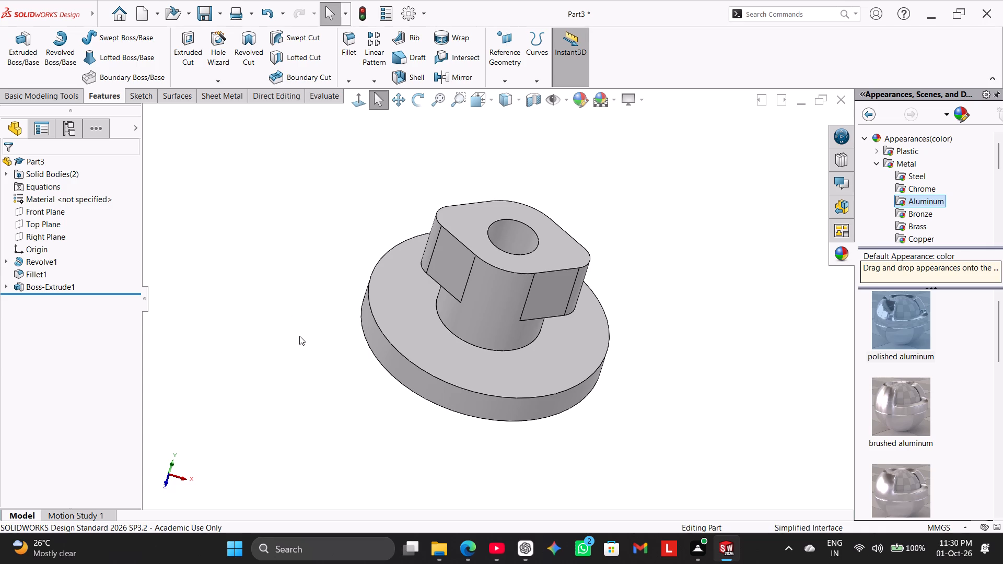
pyautogui.click(4, 264)
pyautogui.click(34, 277)
pyautogui.click(47, 248)
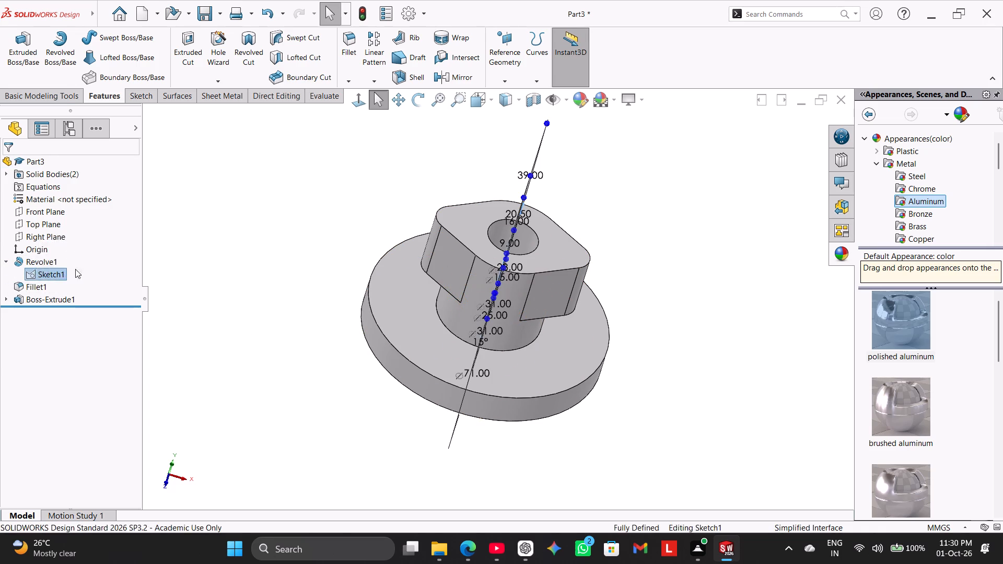
pyautogui.scroll(2, 516, 325)
pyautogui.click(225, 223)
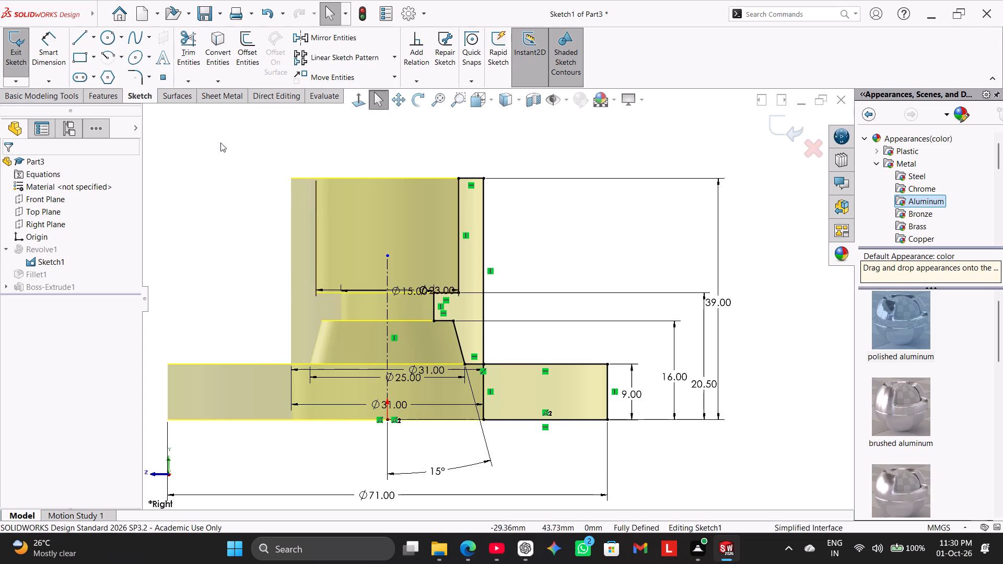
pyautogui.click(59, 45)
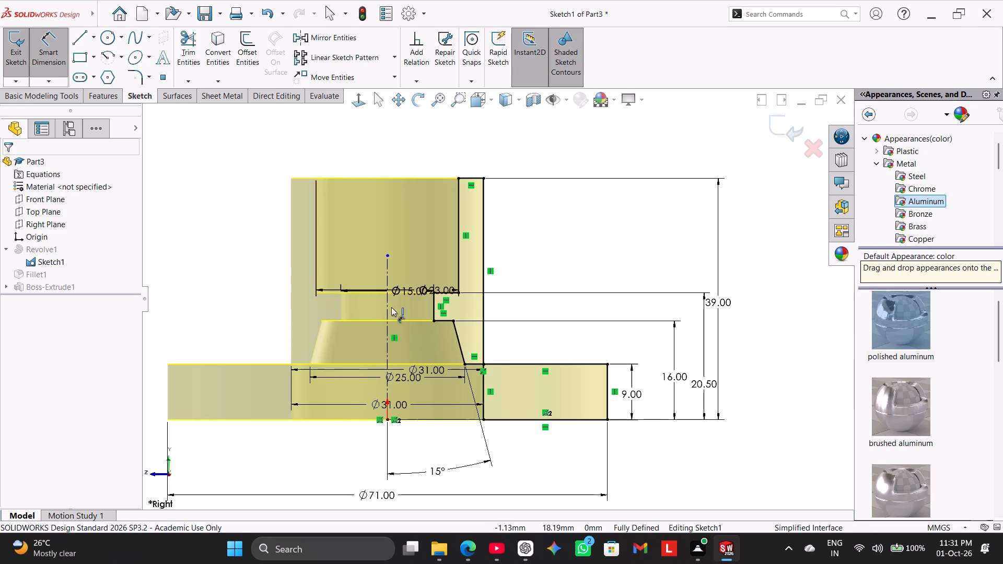
pyautogui.click(458, 267)
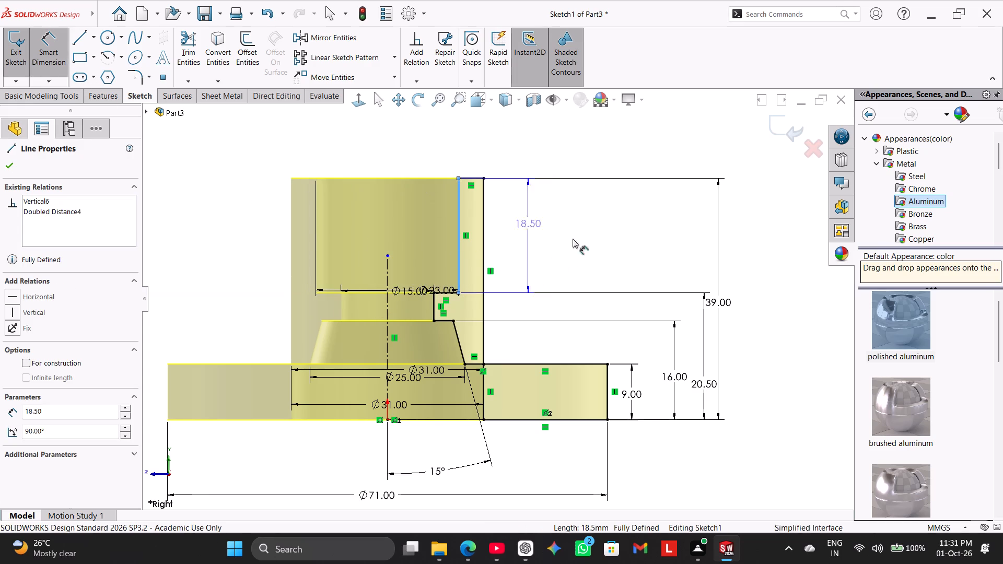
pyautogui.click(595, 245)
pyautogui.click(578, 288)
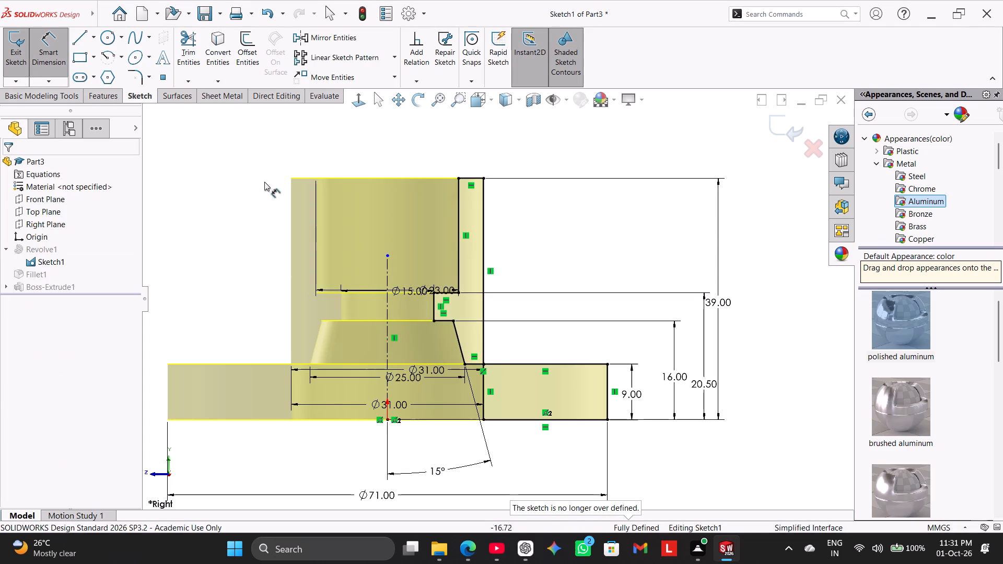
pyautogui.click(38, 58)
pyautogui.click(13, 60)
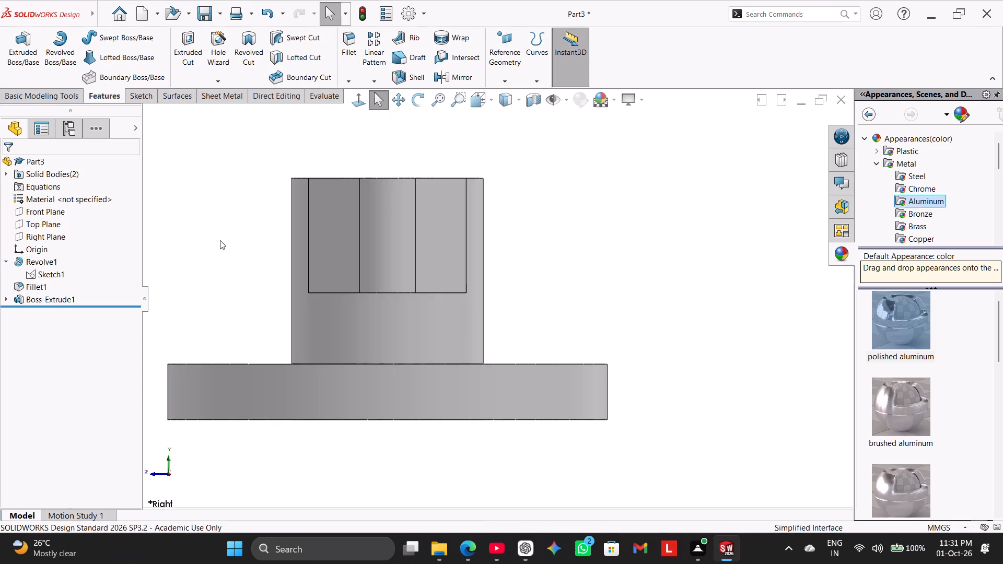
# Start a sketch on the flange's top face and draw a circle of about 28 mm radius centred on the origin.
pyautogui.moveTo(230, 261); pyautogui.dragTo(243, 335, button='middle')
pyautogui.moveTo(194, 252); pyautogui.dragTo(266, 213, button='right')
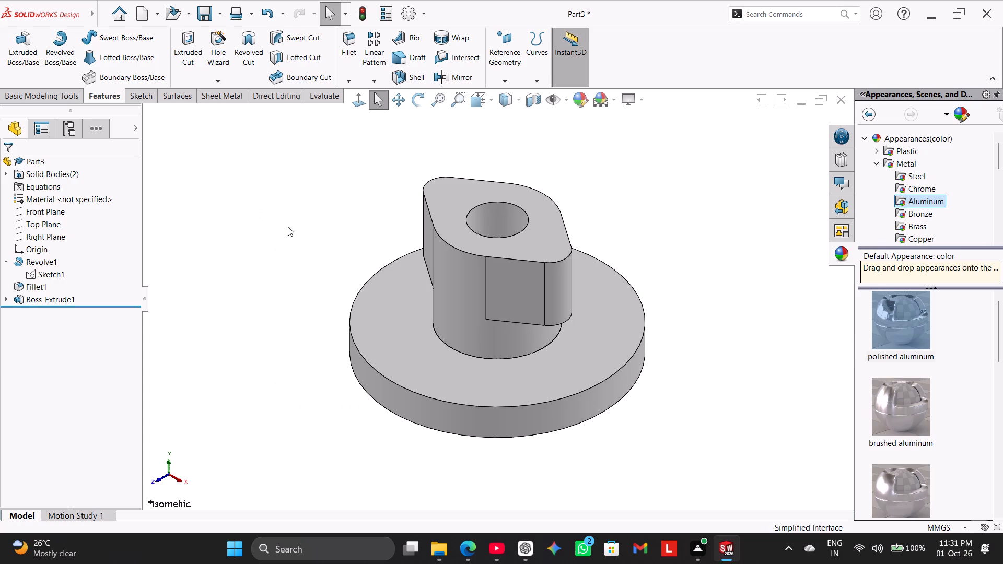
pyautogui.rightClick(411, 352)
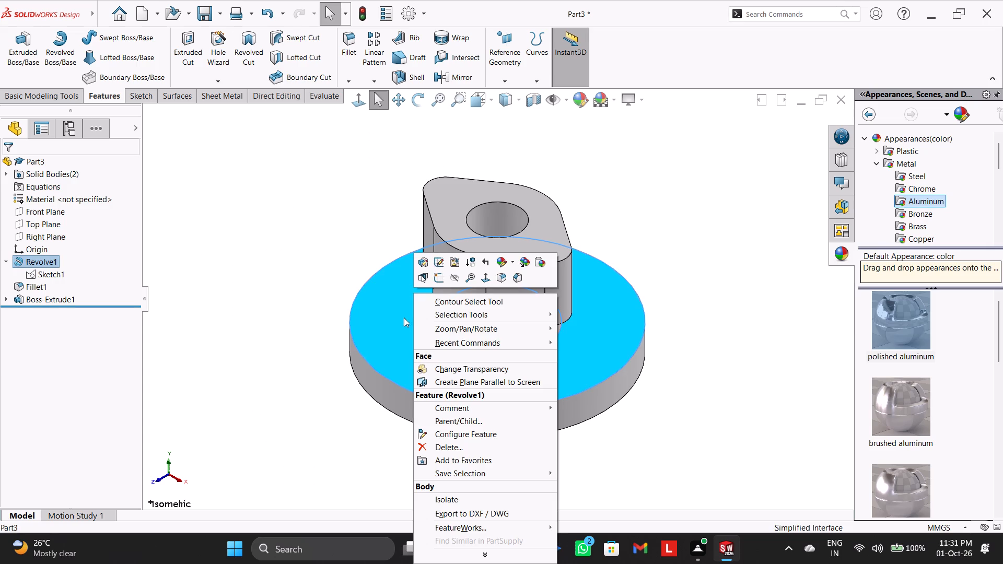
pyautogui.click(442, 281)
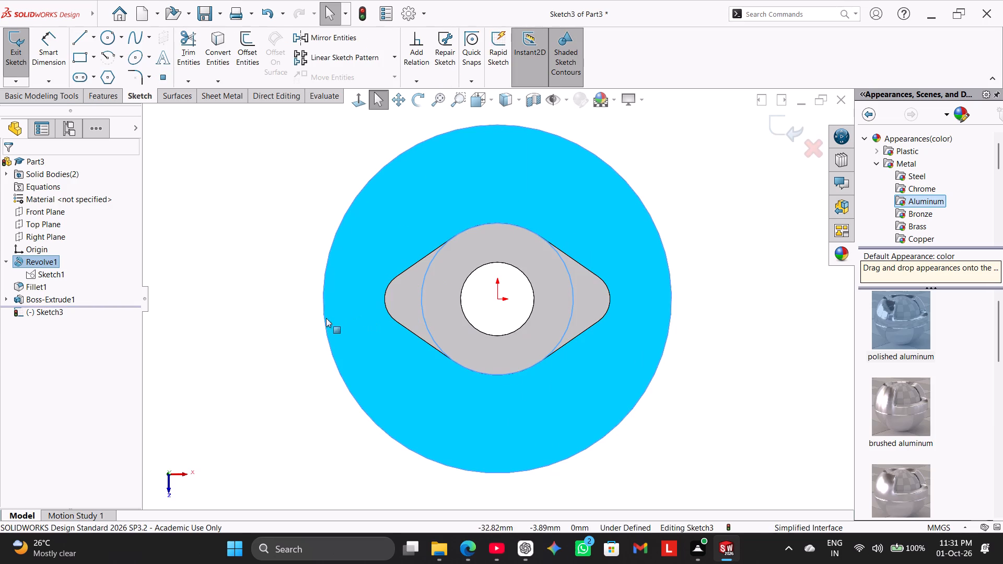
pyautogui.click(288, 317)
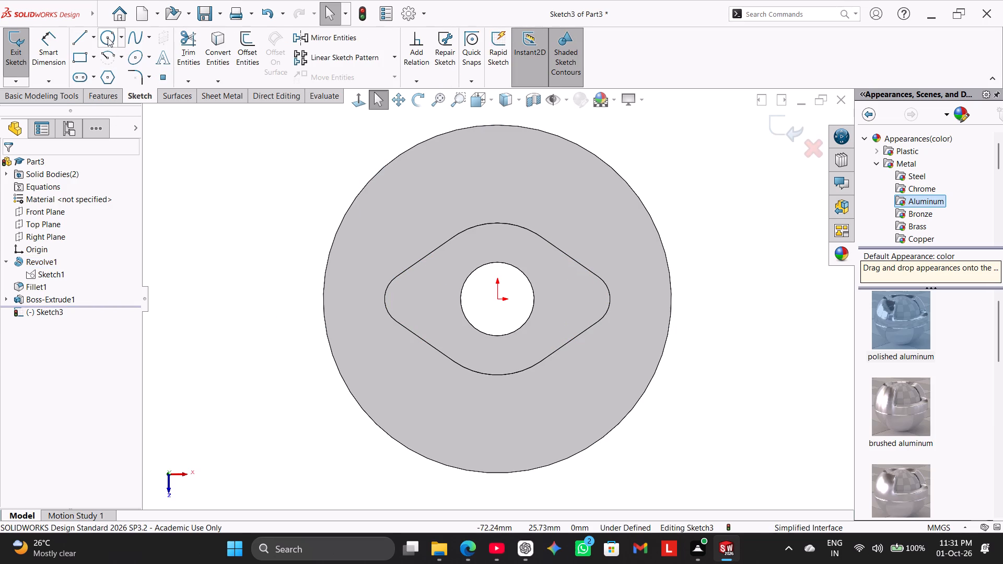
pyautogui.click(108, 37)
pyautogui.click(499, 299)
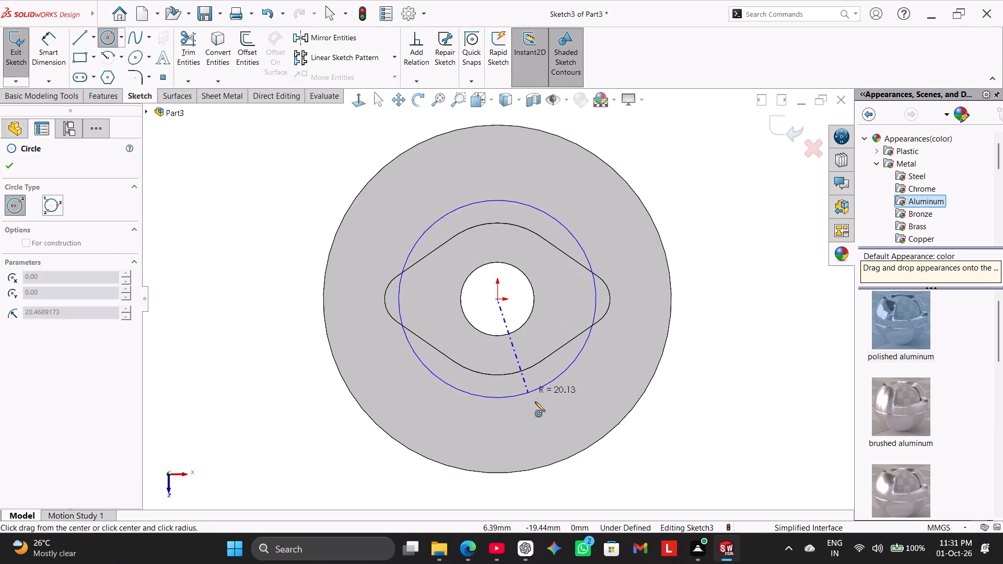
pyautogui.click(560, 421)
pyautogui.rightClick(282, 216)
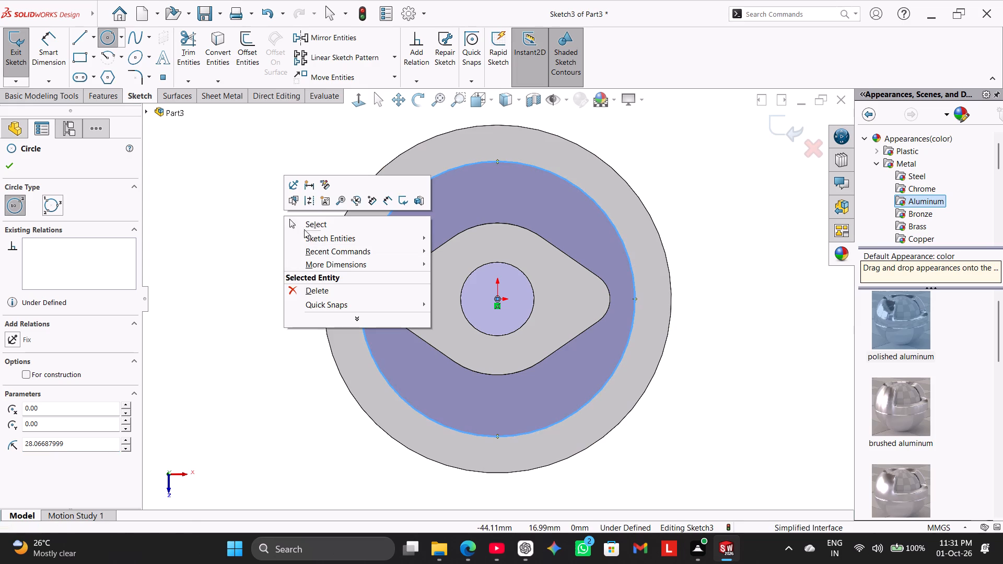
pyautogui.click(306, 220)
# Dimension the circle's diameter on the flange face as 47.50 mm.
pyautogui.click(57, 44)
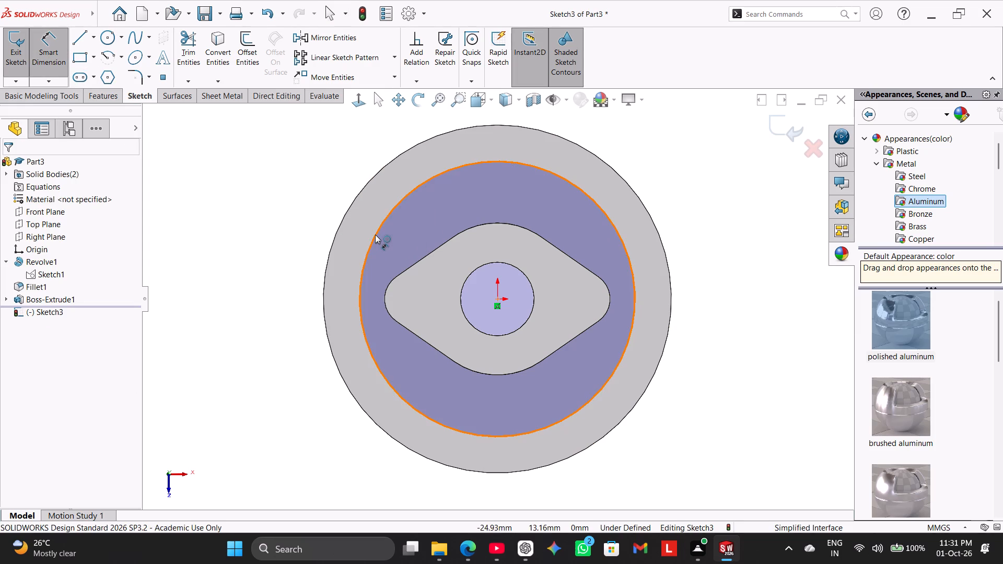
pyautogui.click(375, 234)
pyautogui.click(307, 152)
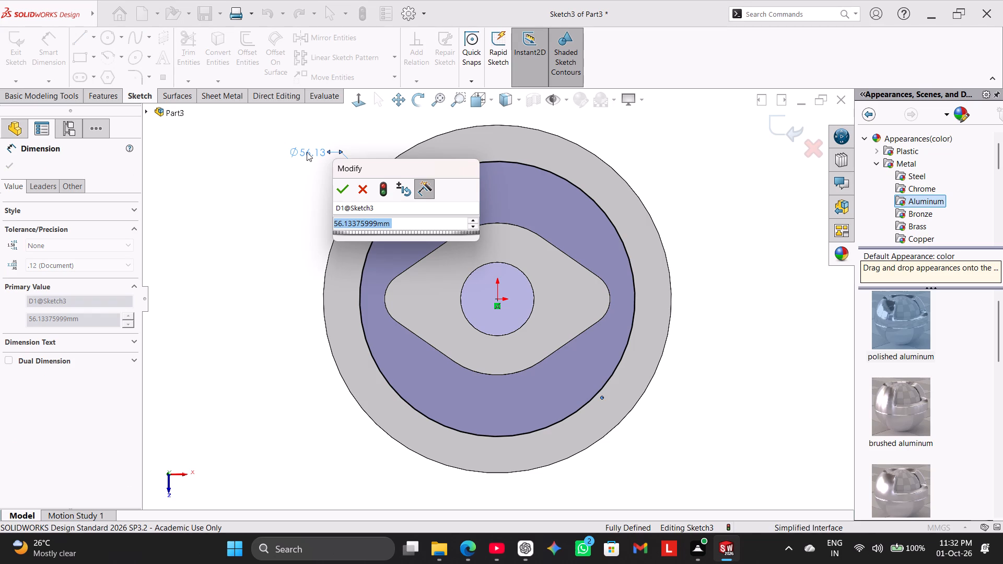
pyautogui.write('47')
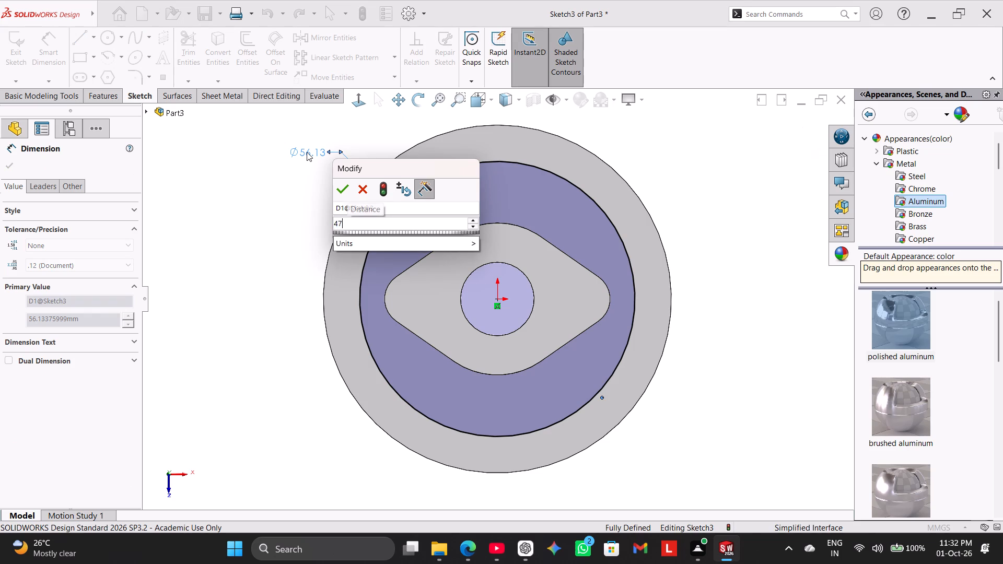
pyautogui.press('.')
pyautogui.write('50')
pyautogui.press('Return')
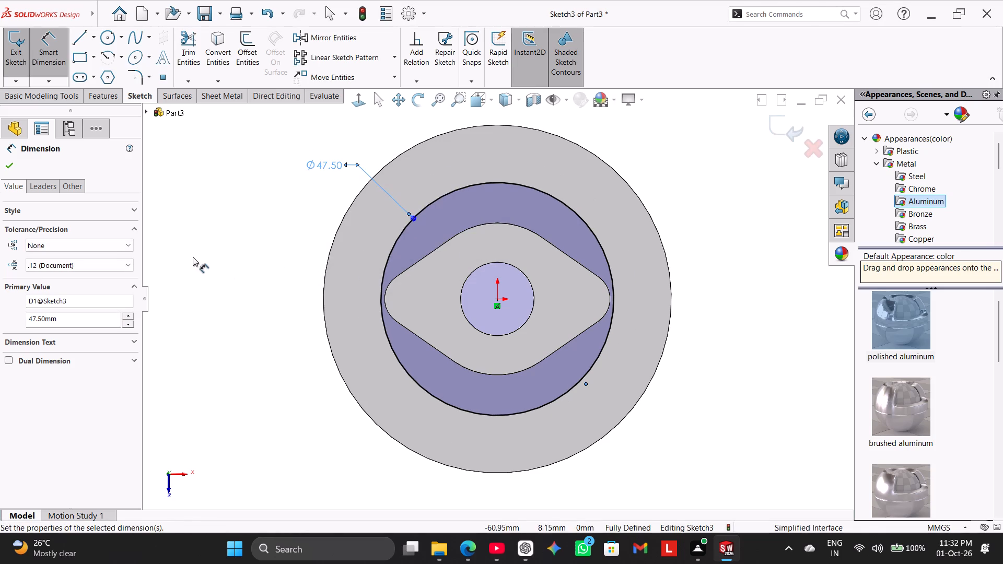
pyautogui.rightClick(192, 225)
pyautogui.click(234, 258)
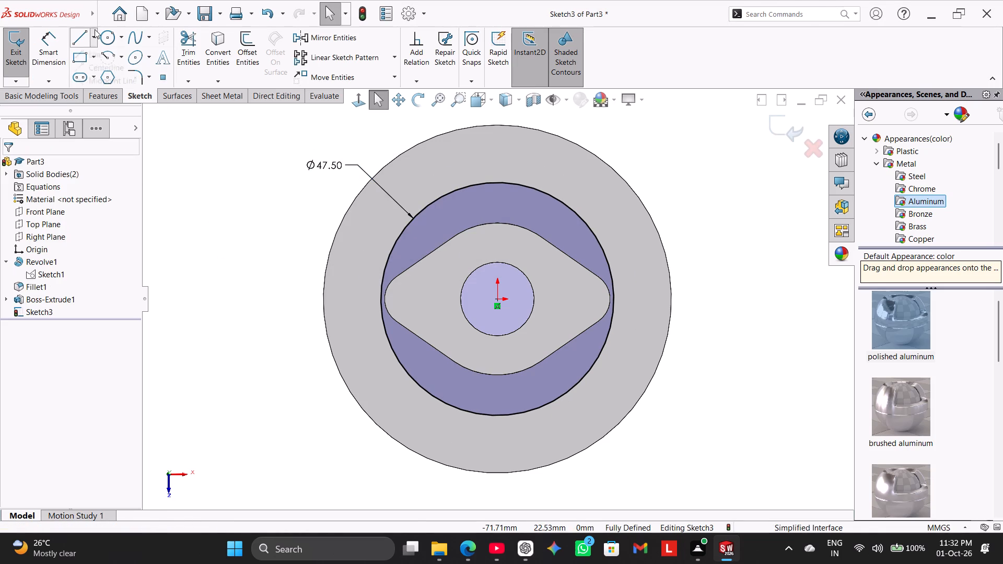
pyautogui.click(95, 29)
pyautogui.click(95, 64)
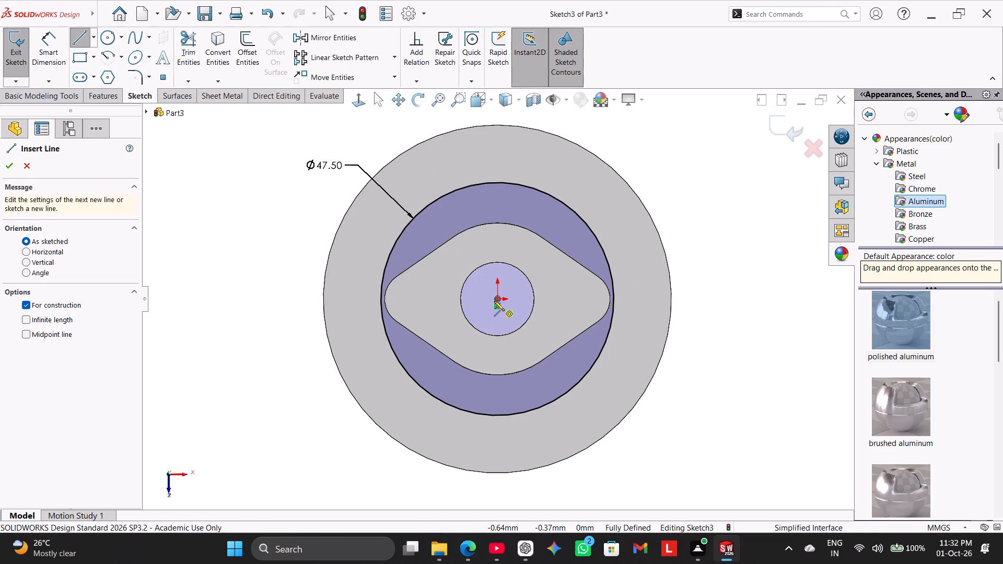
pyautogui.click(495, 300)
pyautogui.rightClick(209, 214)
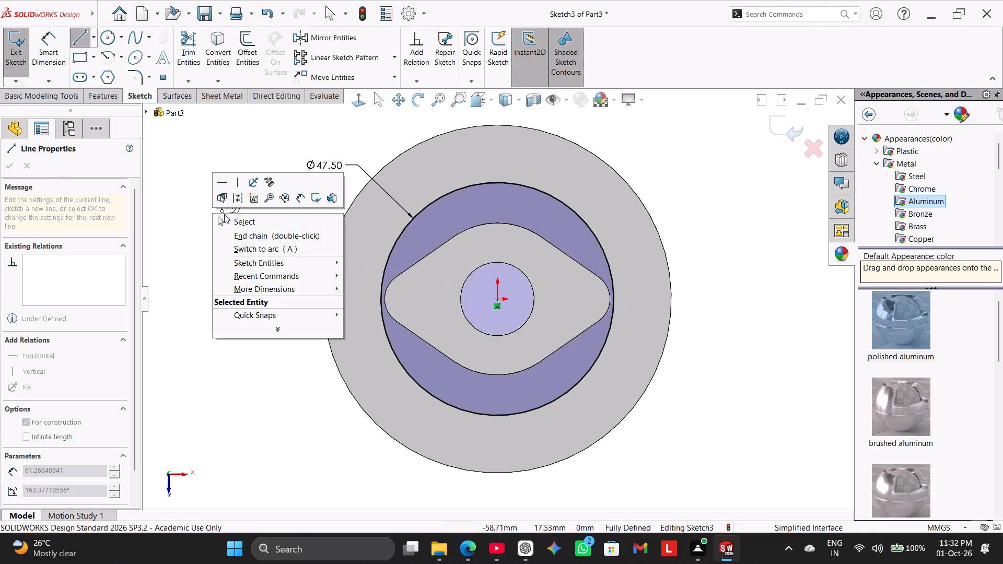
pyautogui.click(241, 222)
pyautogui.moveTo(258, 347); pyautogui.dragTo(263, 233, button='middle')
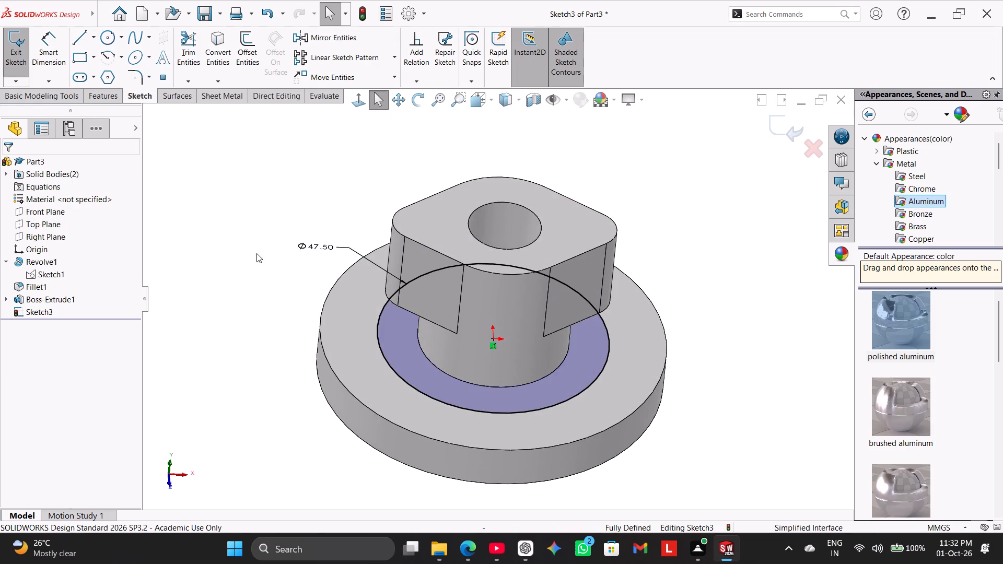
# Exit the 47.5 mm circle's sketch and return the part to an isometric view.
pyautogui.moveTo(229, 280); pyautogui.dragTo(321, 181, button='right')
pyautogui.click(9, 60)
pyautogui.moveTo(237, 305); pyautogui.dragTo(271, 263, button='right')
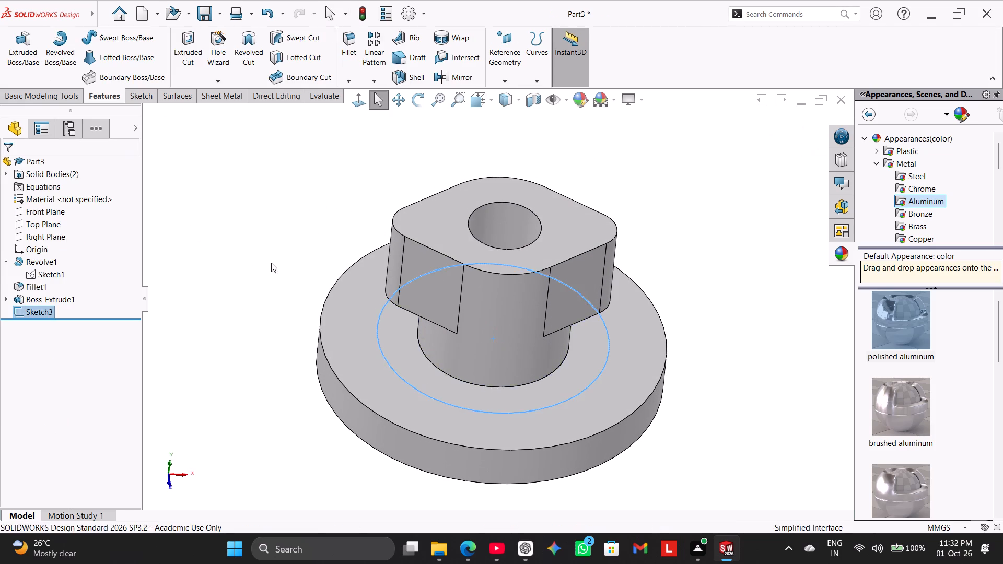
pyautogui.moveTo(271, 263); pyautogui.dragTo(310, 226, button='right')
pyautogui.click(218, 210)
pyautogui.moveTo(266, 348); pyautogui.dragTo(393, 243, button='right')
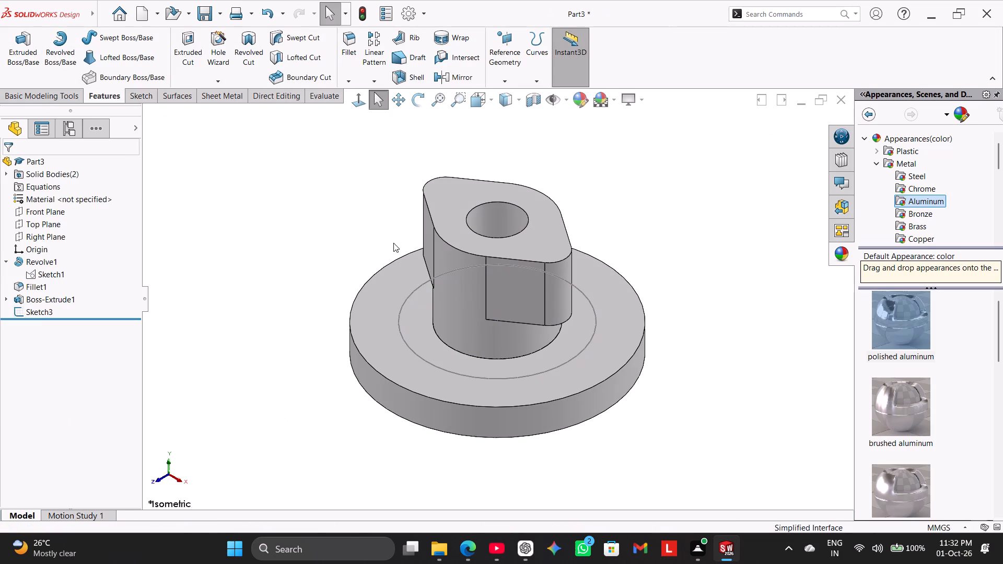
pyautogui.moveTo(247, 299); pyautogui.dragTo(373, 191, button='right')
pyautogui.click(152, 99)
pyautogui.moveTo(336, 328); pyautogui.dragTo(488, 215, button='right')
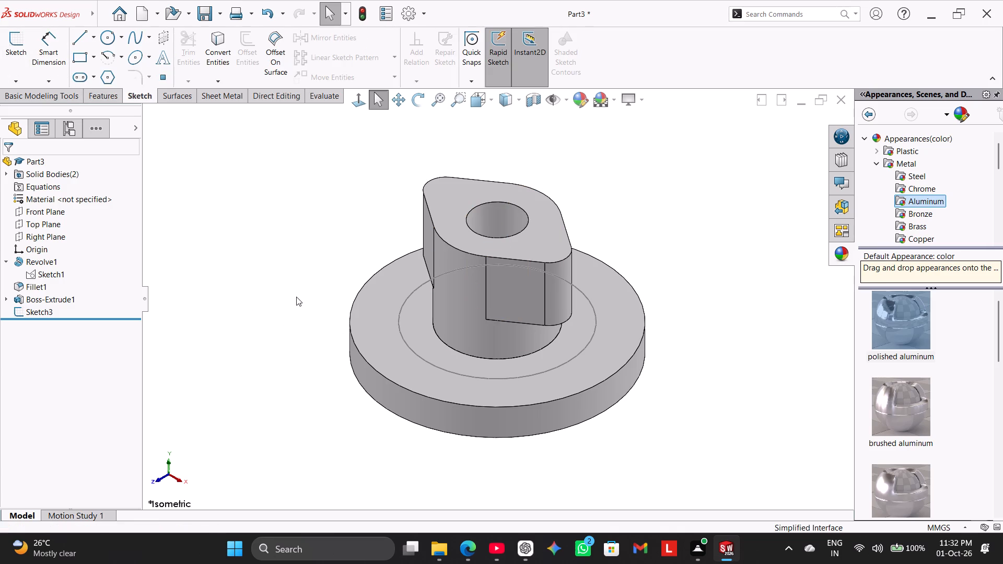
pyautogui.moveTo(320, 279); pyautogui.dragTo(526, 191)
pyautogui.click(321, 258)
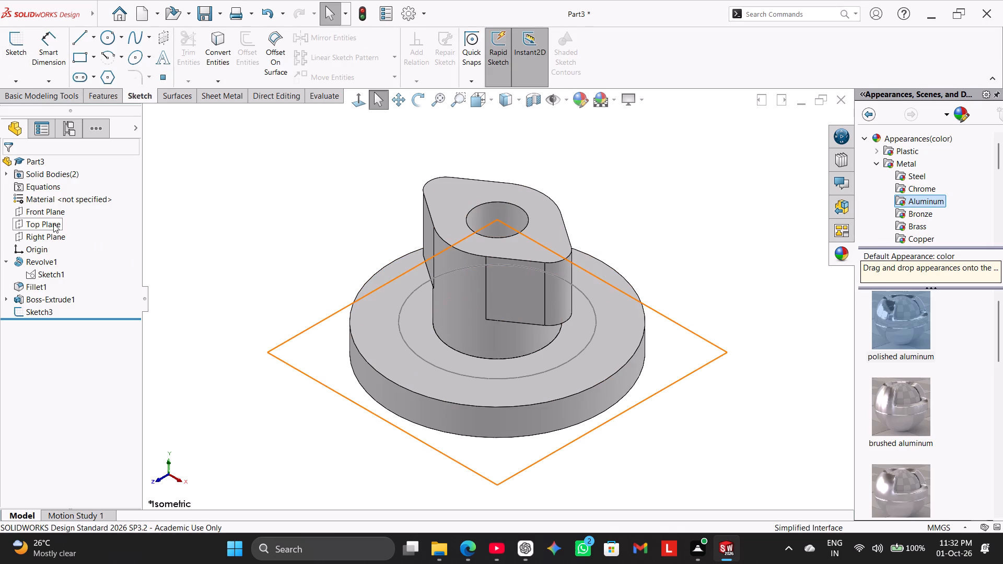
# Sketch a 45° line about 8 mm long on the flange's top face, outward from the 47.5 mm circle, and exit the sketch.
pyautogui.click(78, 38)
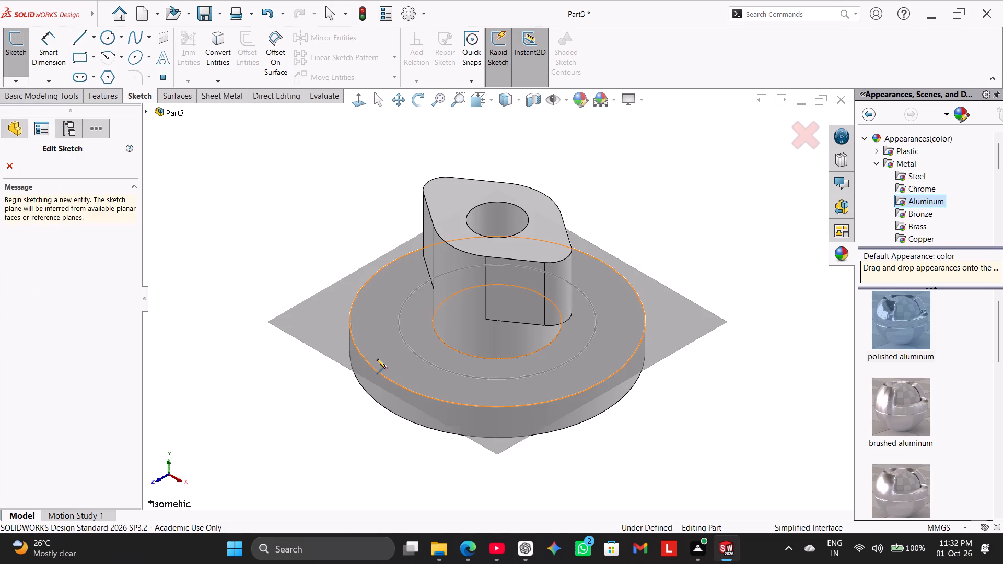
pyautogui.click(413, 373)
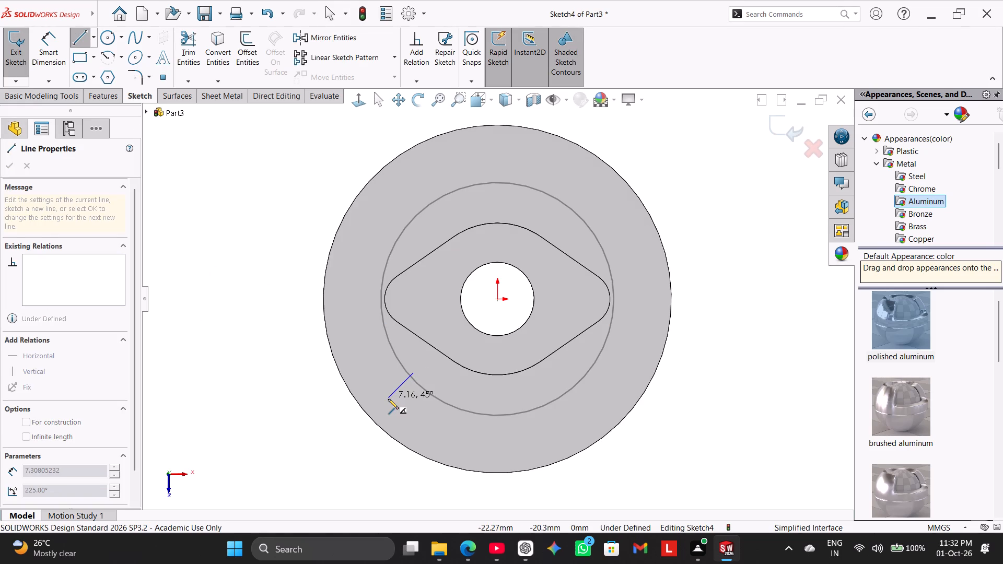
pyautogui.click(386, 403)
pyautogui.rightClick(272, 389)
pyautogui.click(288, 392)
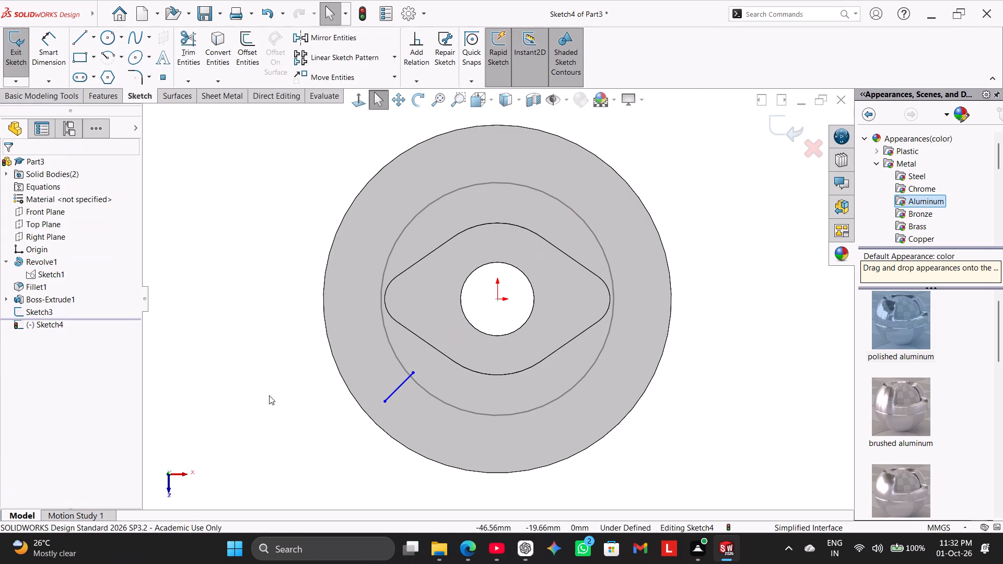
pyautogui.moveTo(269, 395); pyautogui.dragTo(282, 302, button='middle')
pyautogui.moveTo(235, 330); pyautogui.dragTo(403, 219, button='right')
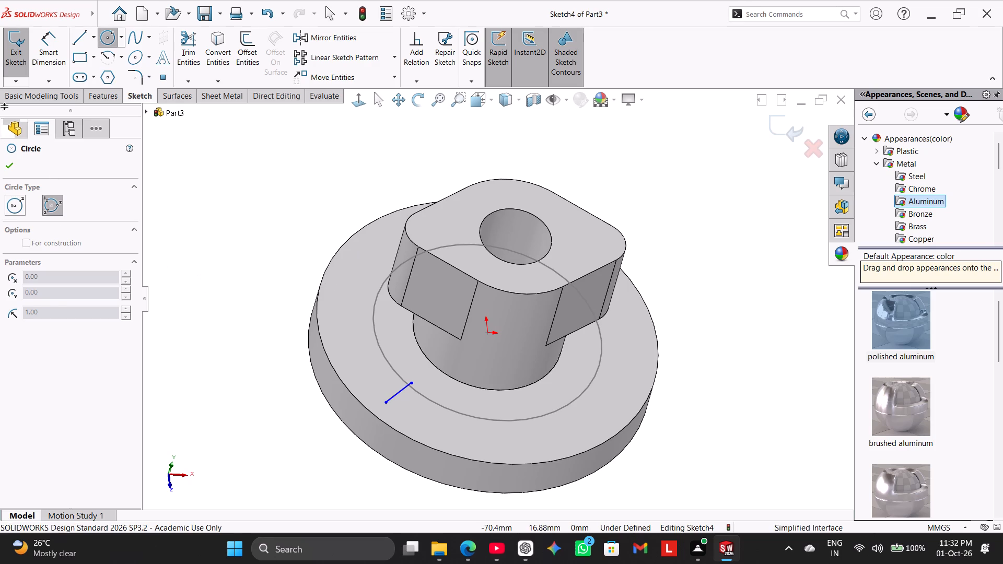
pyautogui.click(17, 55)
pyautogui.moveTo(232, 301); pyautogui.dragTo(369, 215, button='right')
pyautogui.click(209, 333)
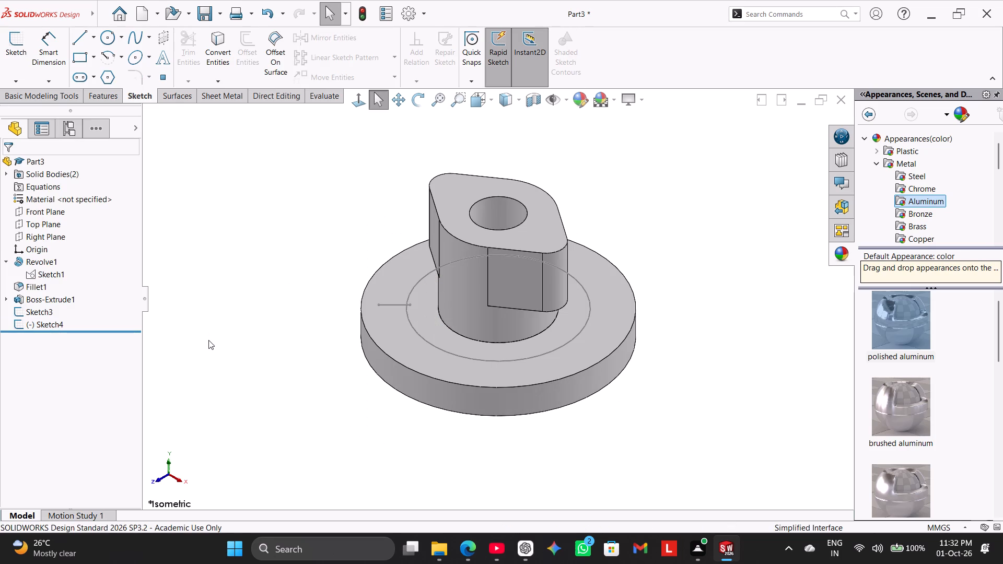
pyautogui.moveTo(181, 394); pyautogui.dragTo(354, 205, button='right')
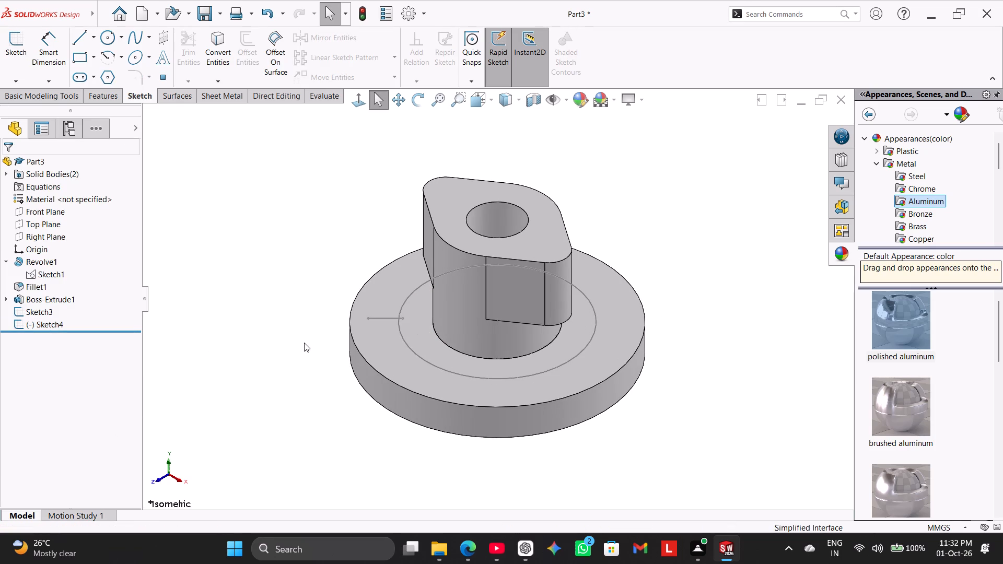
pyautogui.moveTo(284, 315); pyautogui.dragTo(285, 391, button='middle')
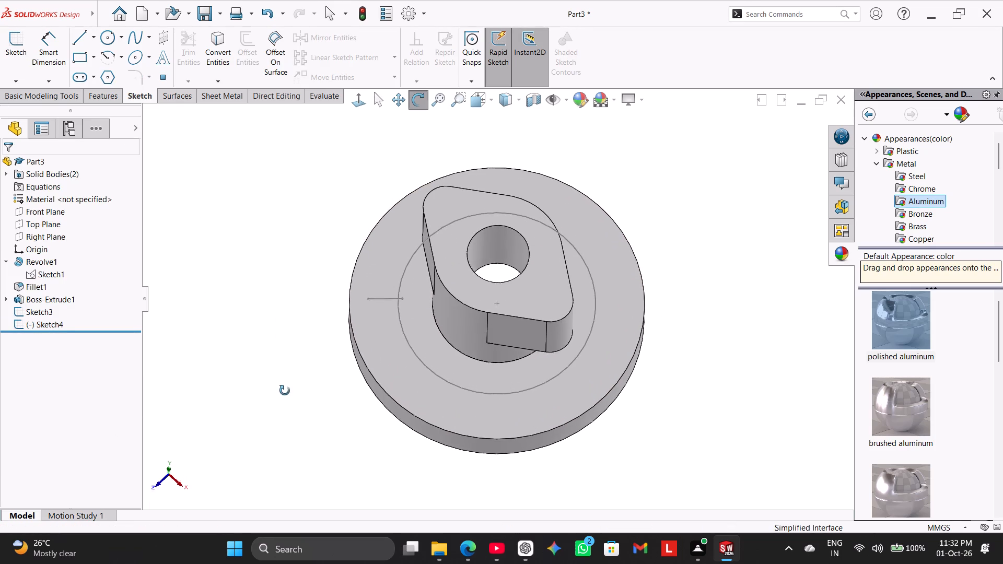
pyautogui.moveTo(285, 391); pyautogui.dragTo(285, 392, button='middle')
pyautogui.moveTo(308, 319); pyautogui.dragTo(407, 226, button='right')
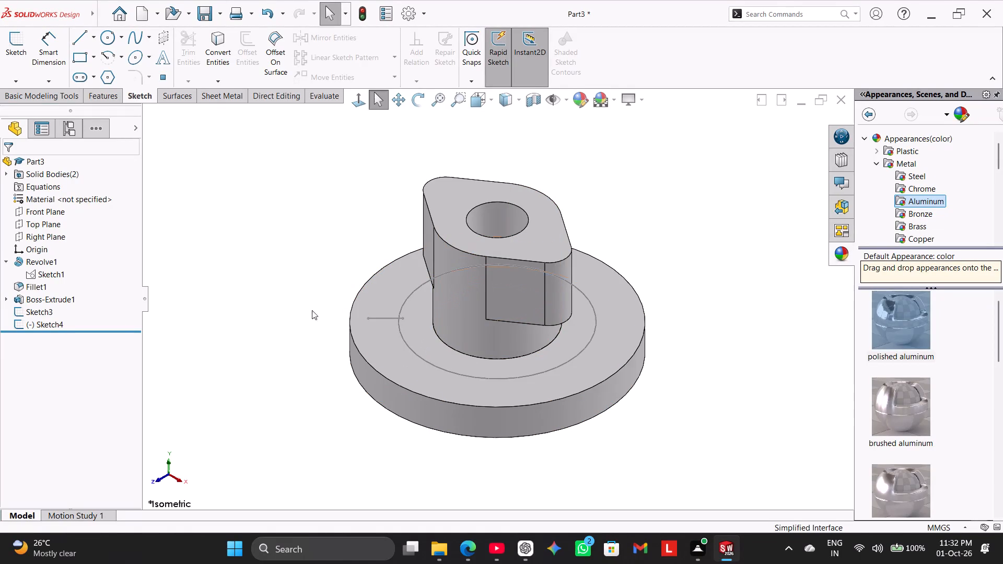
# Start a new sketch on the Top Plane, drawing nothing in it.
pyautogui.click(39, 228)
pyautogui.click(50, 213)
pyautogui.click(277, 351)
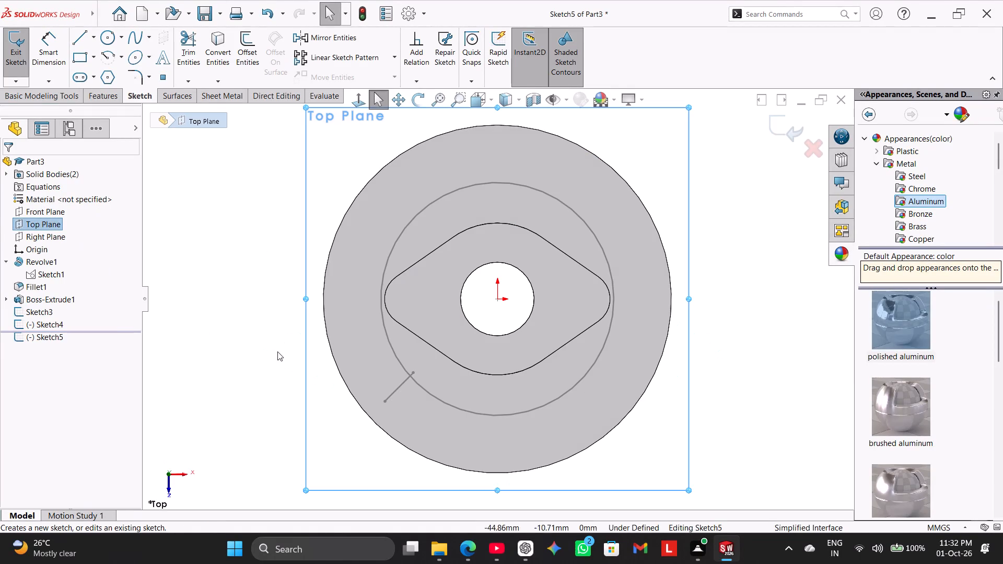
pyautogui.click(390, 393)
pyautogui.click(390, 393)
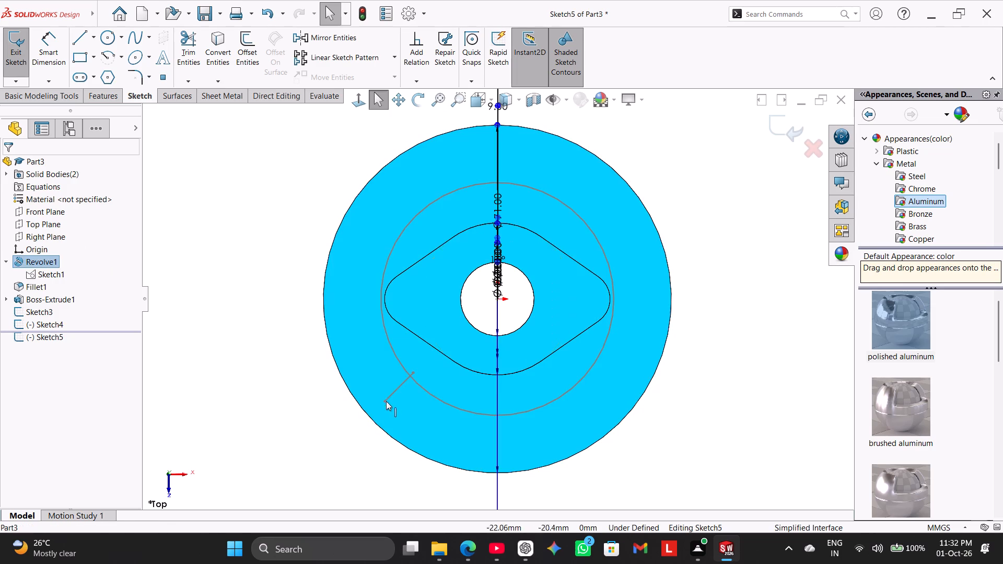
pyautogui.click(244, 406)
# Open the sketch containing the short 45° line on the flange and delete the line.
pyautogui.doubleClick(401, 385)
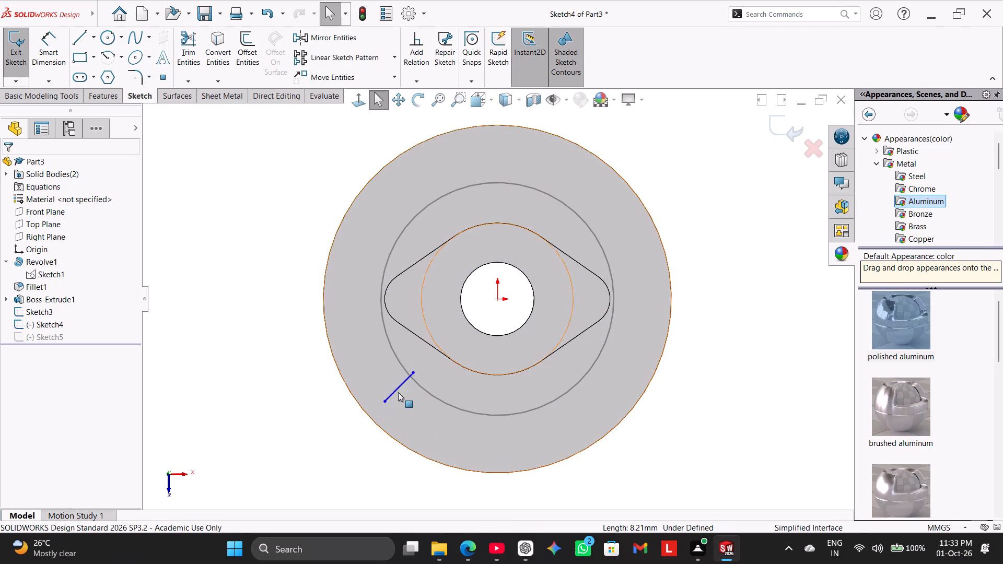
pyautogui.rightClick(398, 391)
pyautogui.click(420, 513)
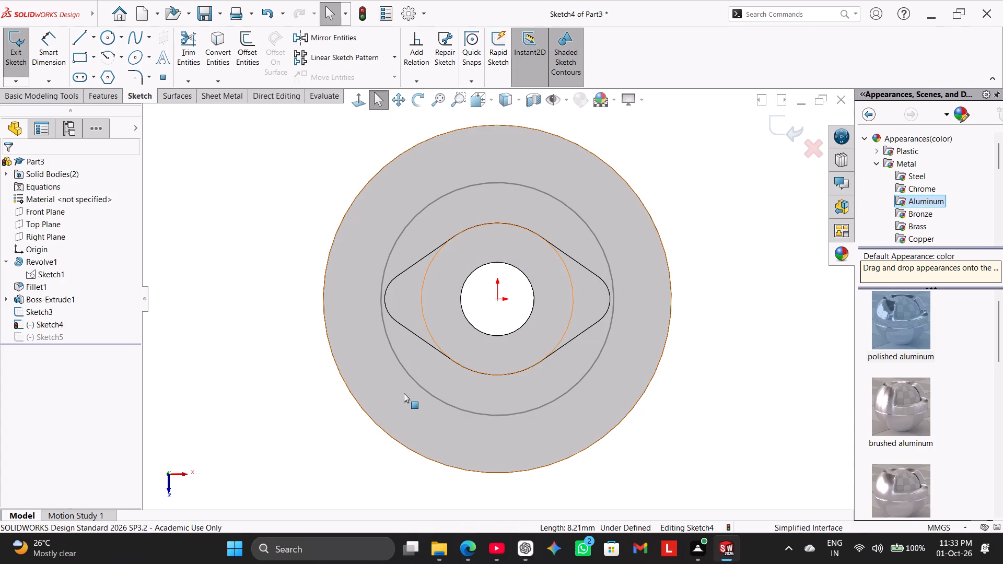
# Reopen the 47.5 mm circle's sketch and draw a vertical centreline through the origin across the flange's full 71 mm diameter.
pyautogui.doubleClick(407, 375)
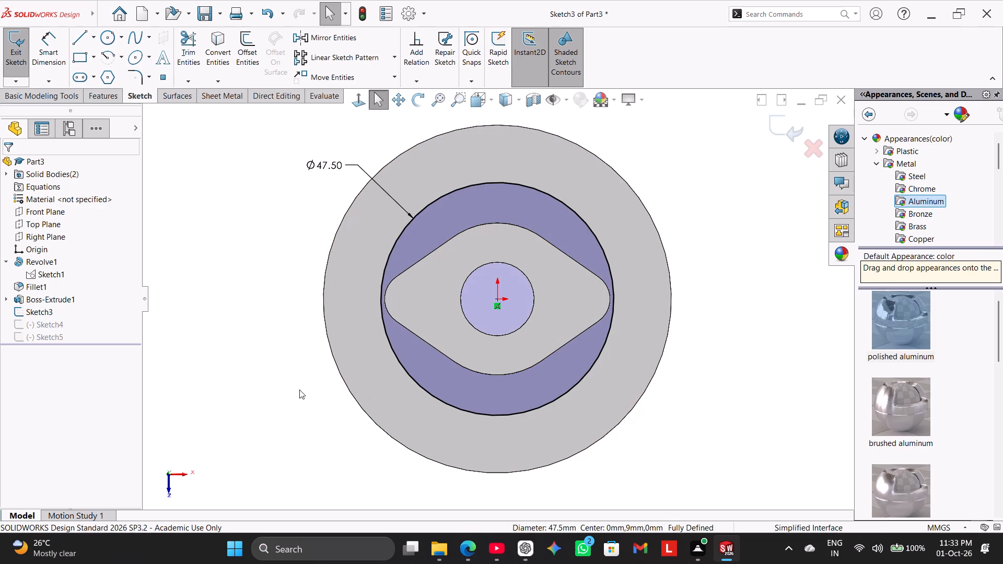
pyautogui.click(358, 107)
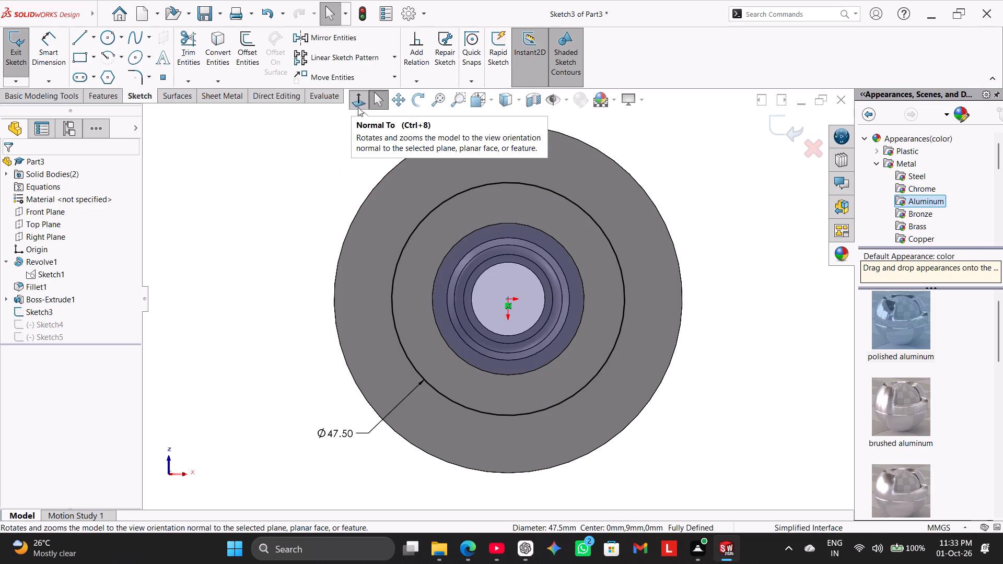
pyautogui.click(358, 107)
pyautogui.click(246, 348)
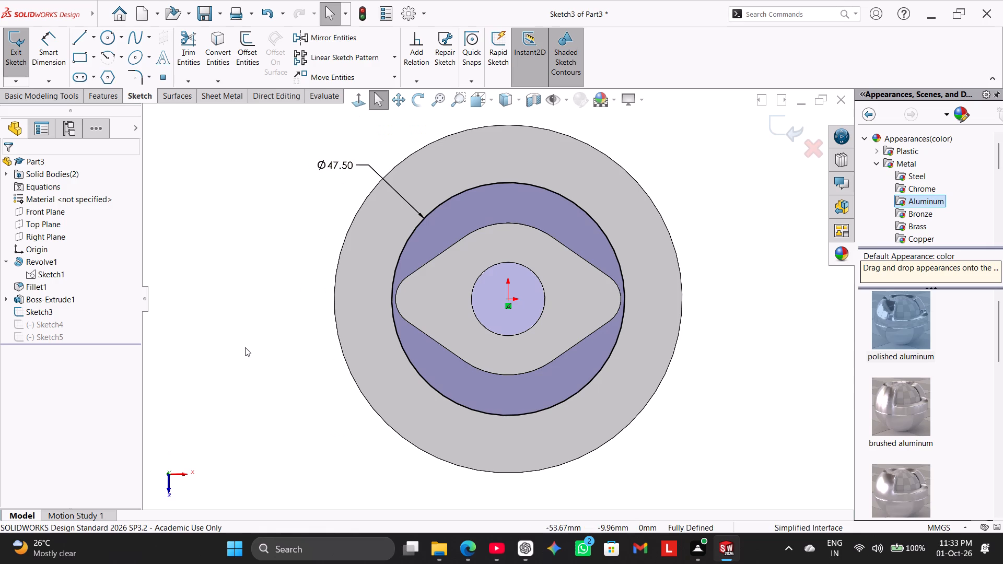
pyautogui.click(96, 31)
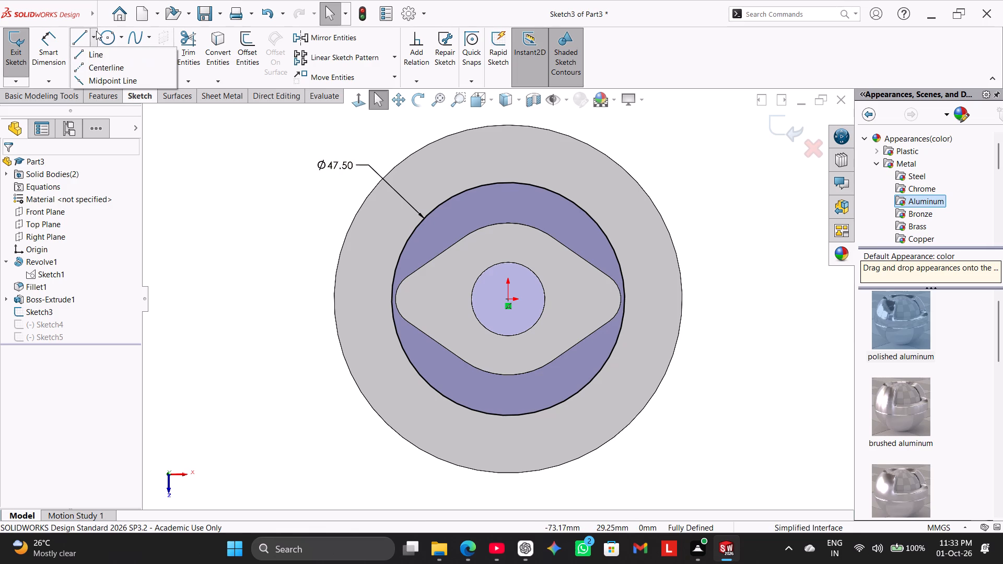
pyautogui.click(98, 63)
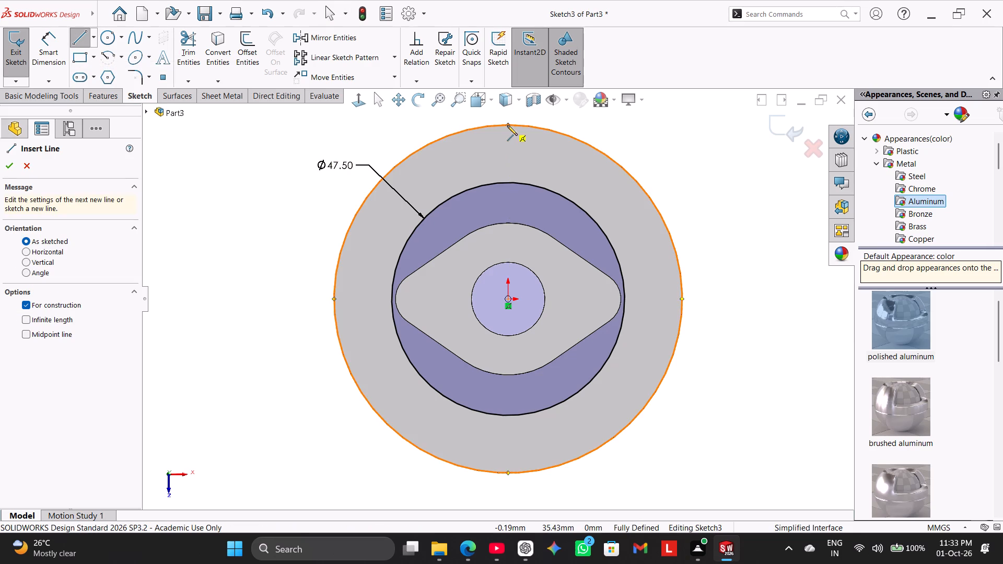
pyautogui.click(507, 125)
pyautogui.click(508, 474)
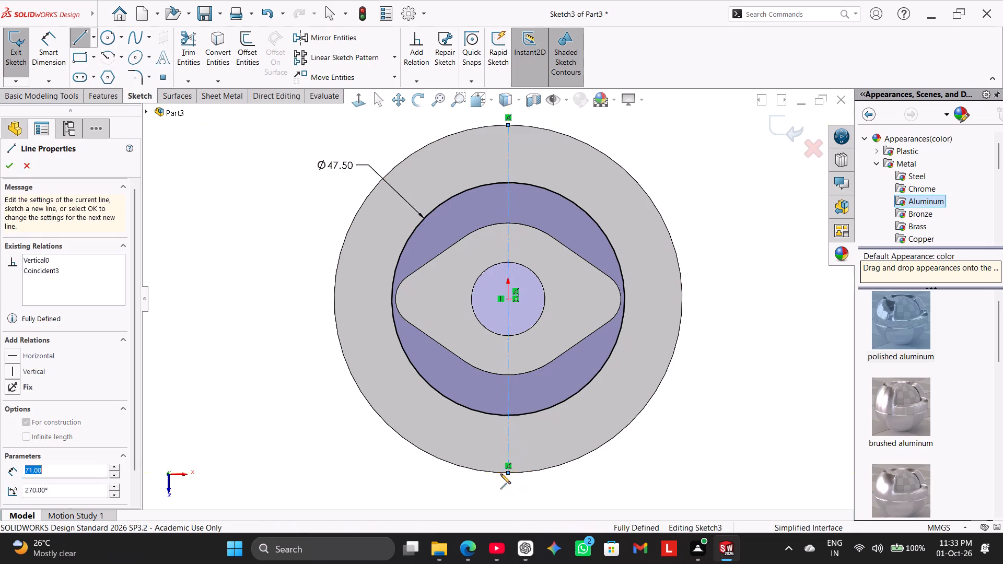
pyautogui.rightClick(344, 455)
pyautogui.click(369, 435)
# Draw a vertical line from the flange's lower outer edge to the 47.5 mm circle, about 7.6 mm right of the centreline.
pyautogui.scroll(2, 382, 455)
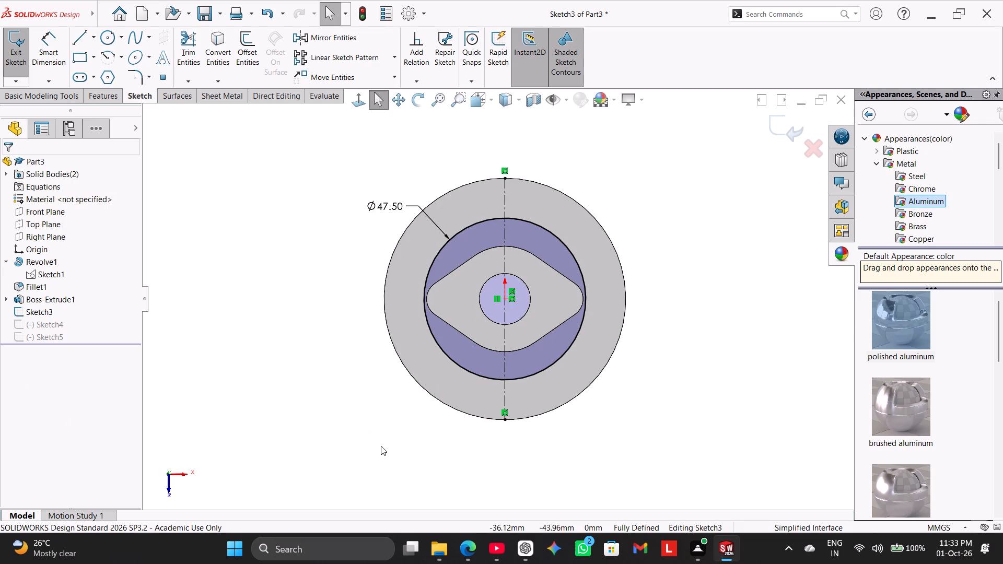
pyautogui.click(75, 37)
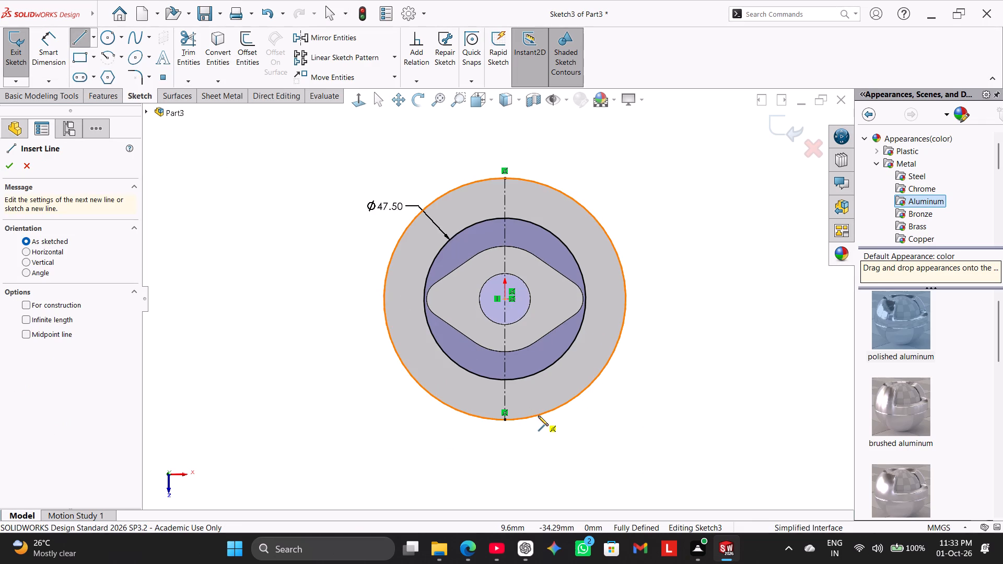
pyautogui.click(539, 415)
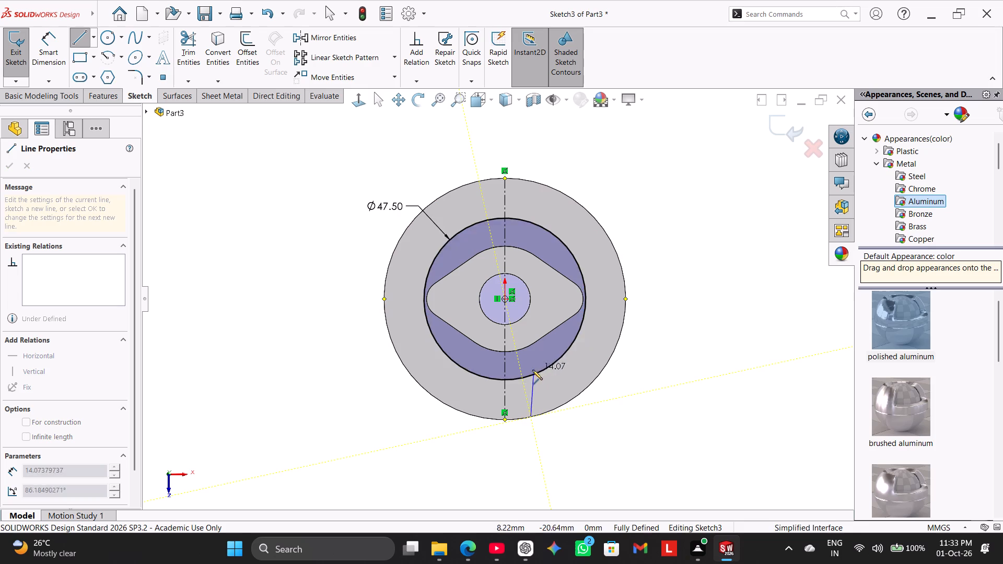
pyautogui.click(531, 378)
pyautogui.rightClick(326, 375)
pyautogui.click(350, 383)
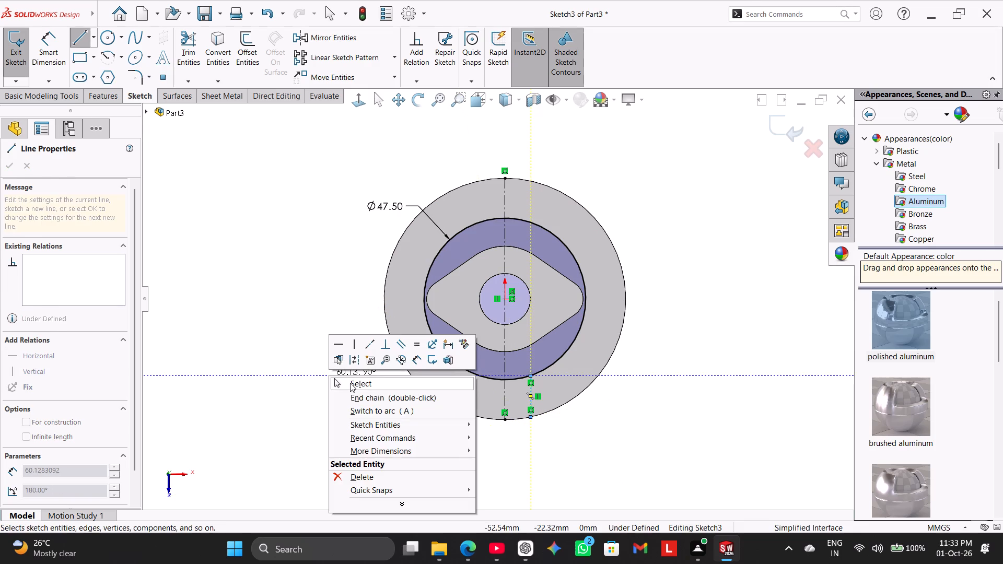
# Mirror the short vertical line about the vertical centreline, keeping the original.
pyautogui.click(335, 38)
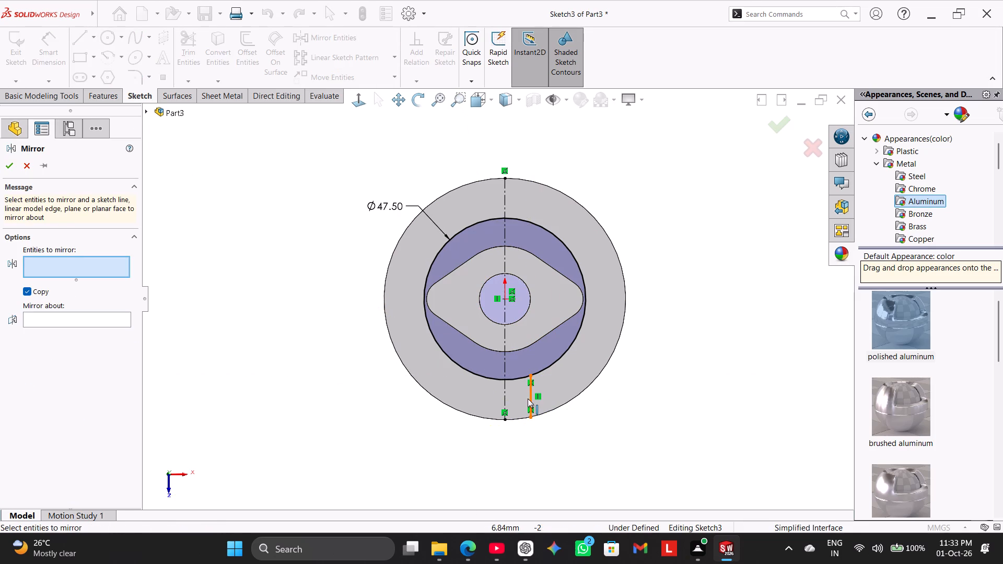
pyautogui.click(532, 398)
pyautogui.click(505, 395)
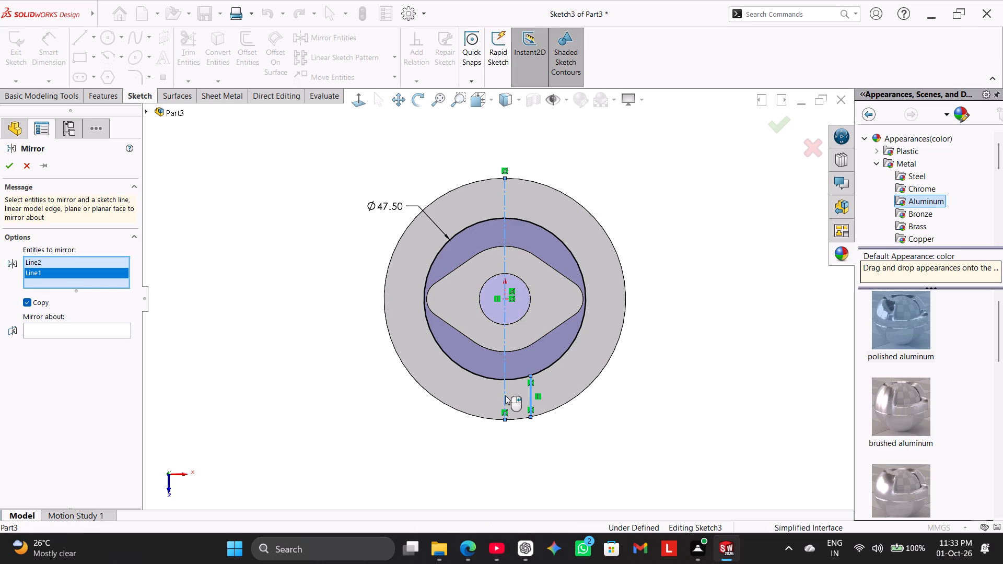
pyautogui.click(92, 328)
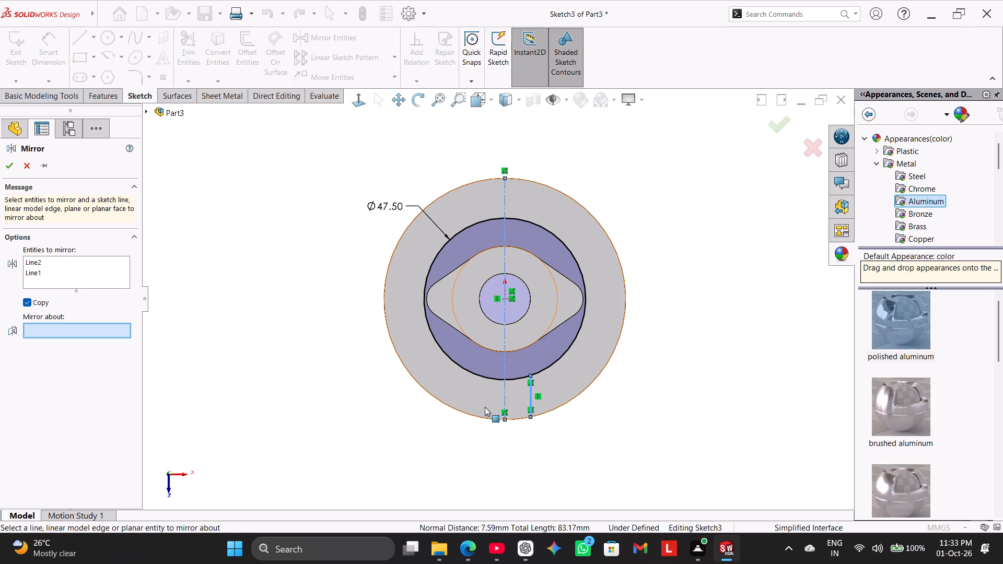
pyautogui.click(503, 392)
pyautogui.click(11, 168)
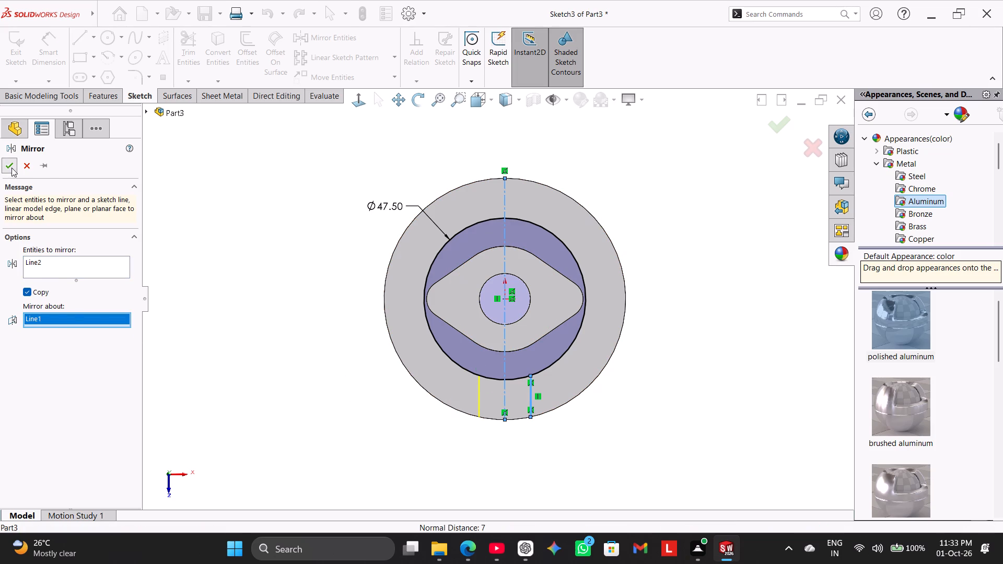
# Draw a horizontal centreline about 20.5 mm long from the origin toward the boss's right lobe.
pyautogui.click(94, 38)
pyautogui.click(105, 64)
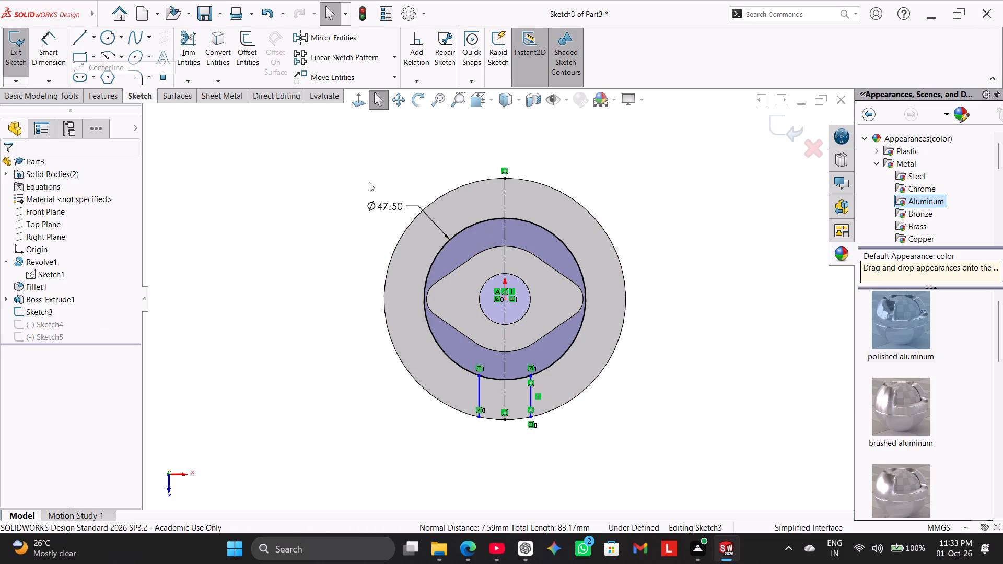
pyautogui.click(504, 298)
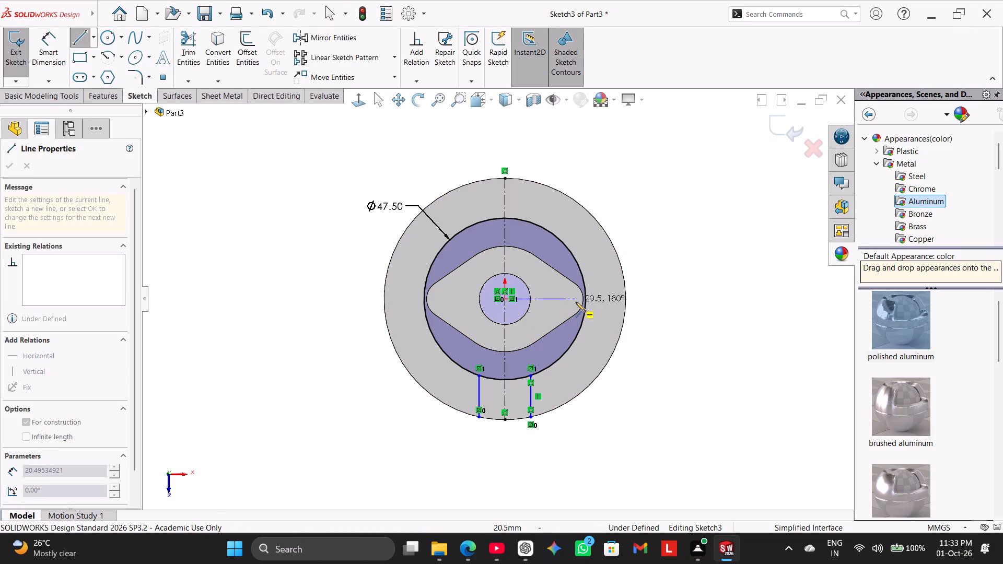
pyautogui.click(576, 302)
pyautogui.rightClick(697, 177)
pyautogui.click(712, 186)
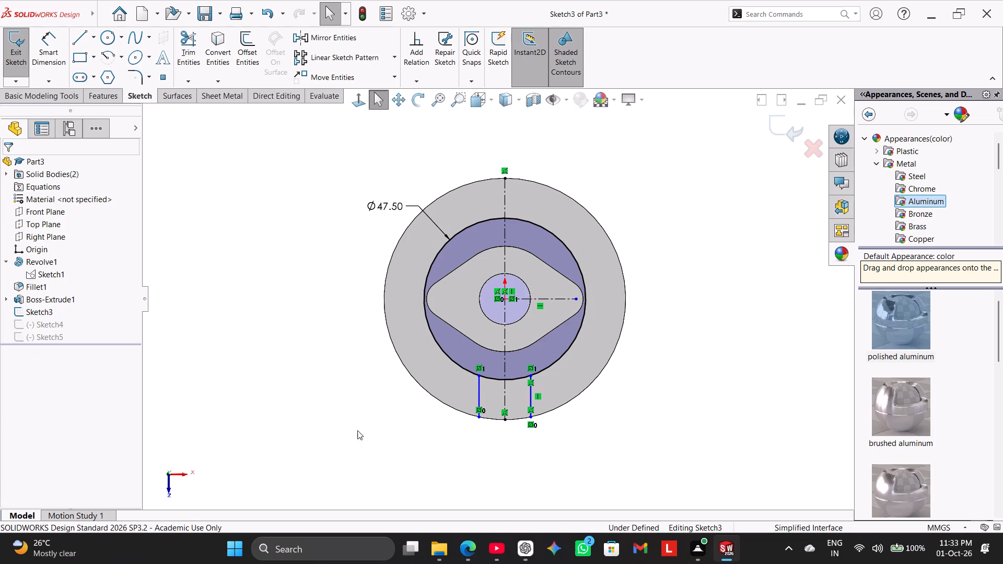
# Convert the flange's outer circular edge into a sketch circle.
pyautogui.click(216, 49)
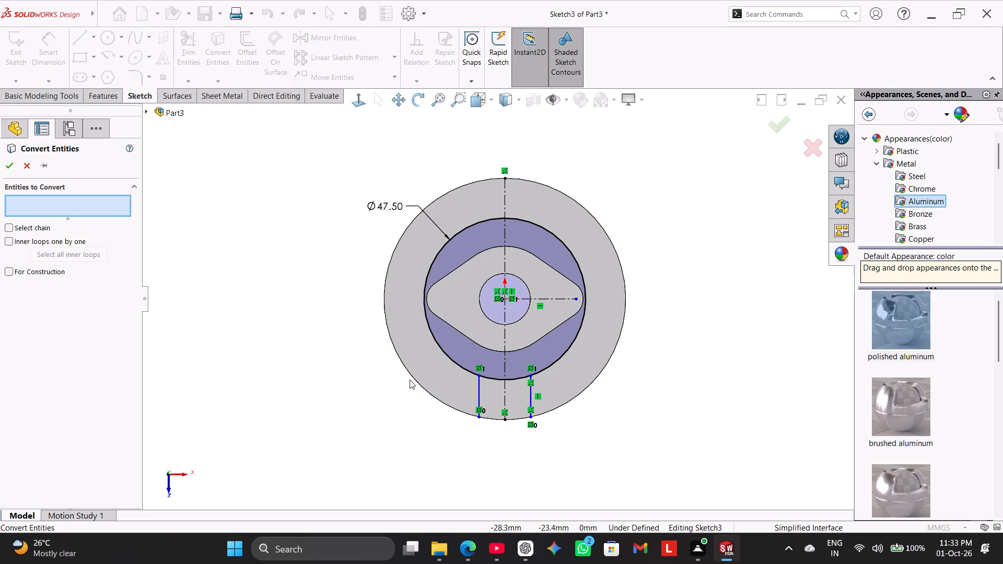
pyautogui.click(411, 375)
pyautogui.click(10, 167)
pyautogui.click(190, 323)
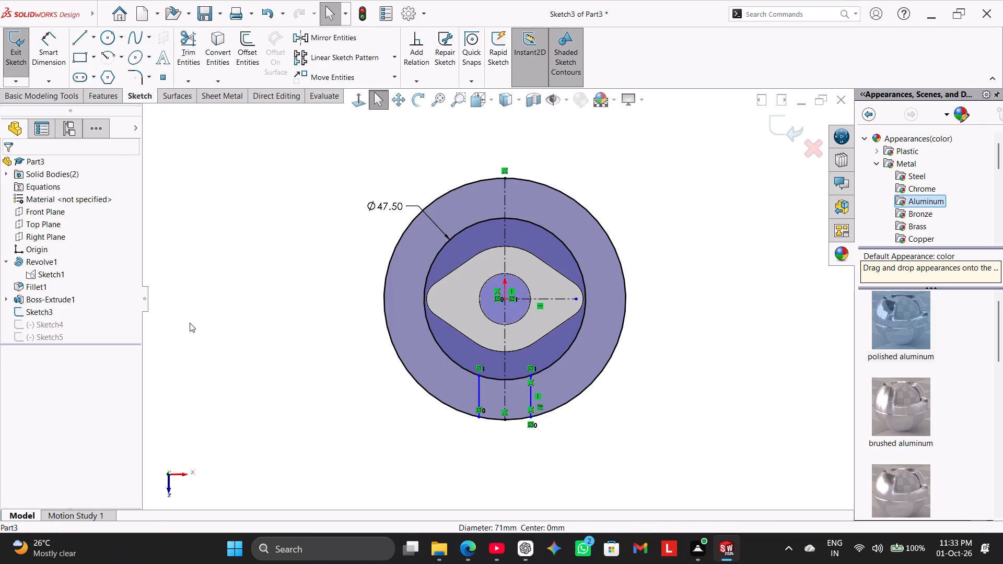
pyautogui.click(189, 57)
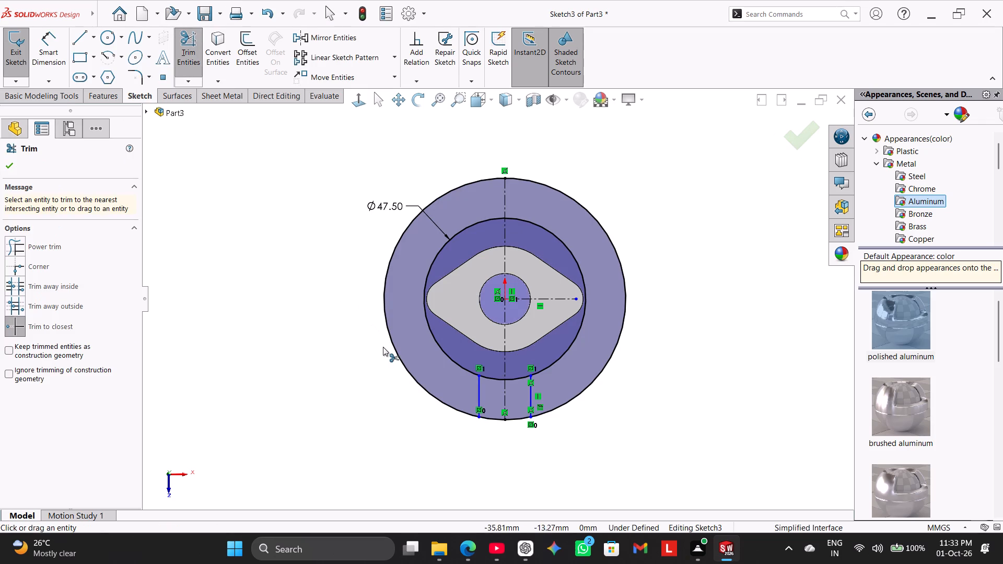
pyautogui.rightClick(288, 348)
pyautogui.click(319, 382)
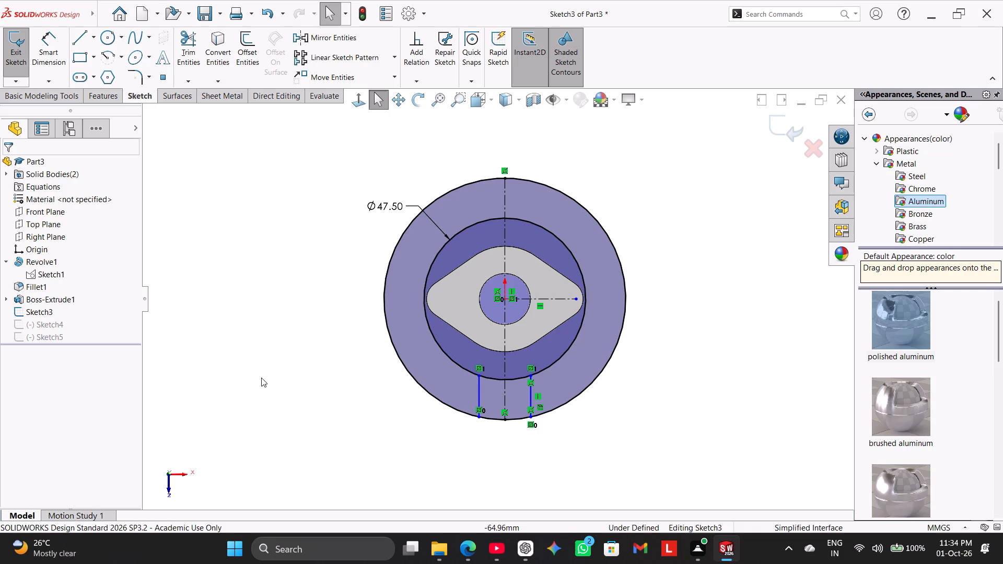
# Dimension the distance between the two short vertical lines as 15 mm.
pyautogui.click(50, 59)
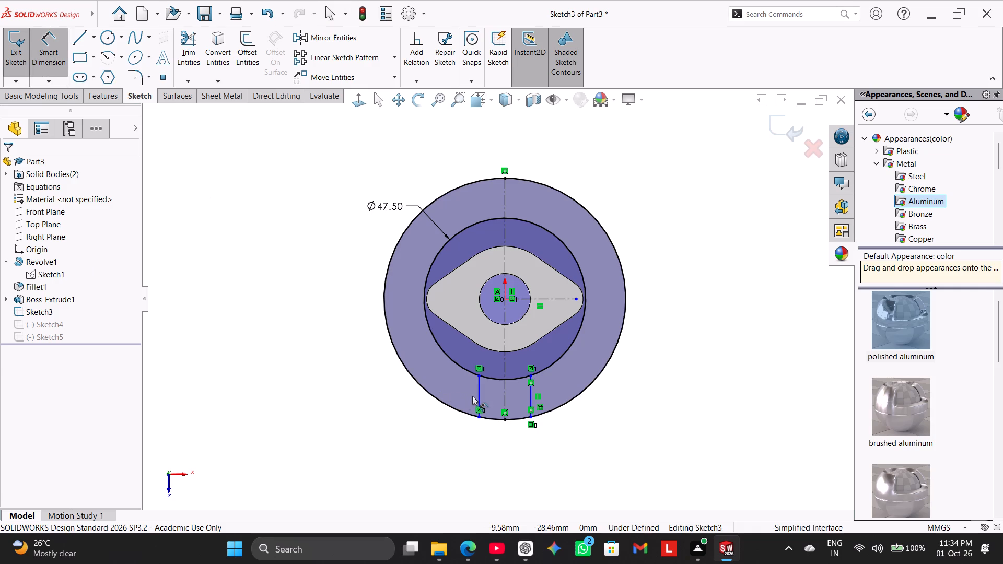
pyautogui.click(477, 396)
pyautogui.click(529, 404)
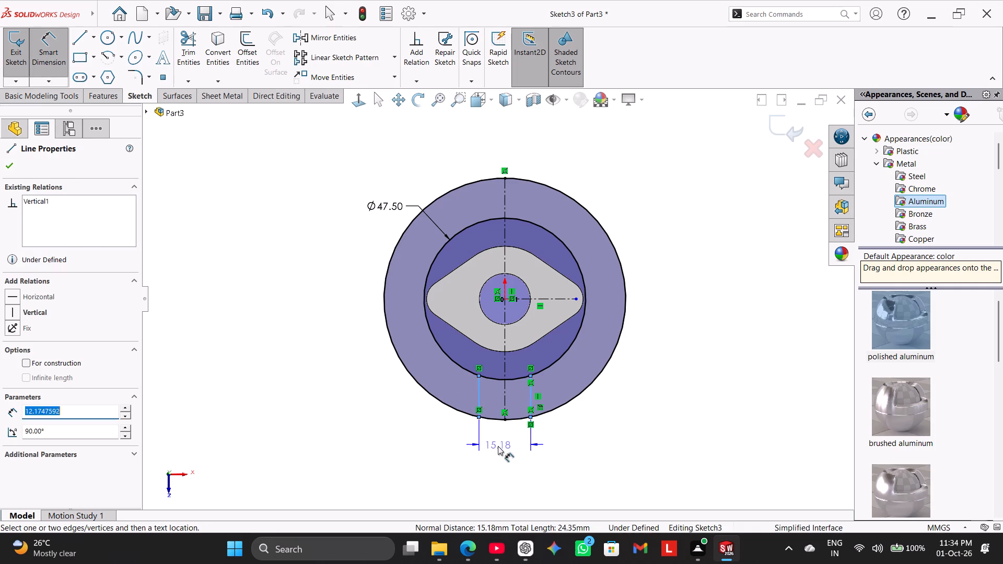
pyautogui.click(498, 446)
pyautogui.write('15')
pyautogui.press('Return')
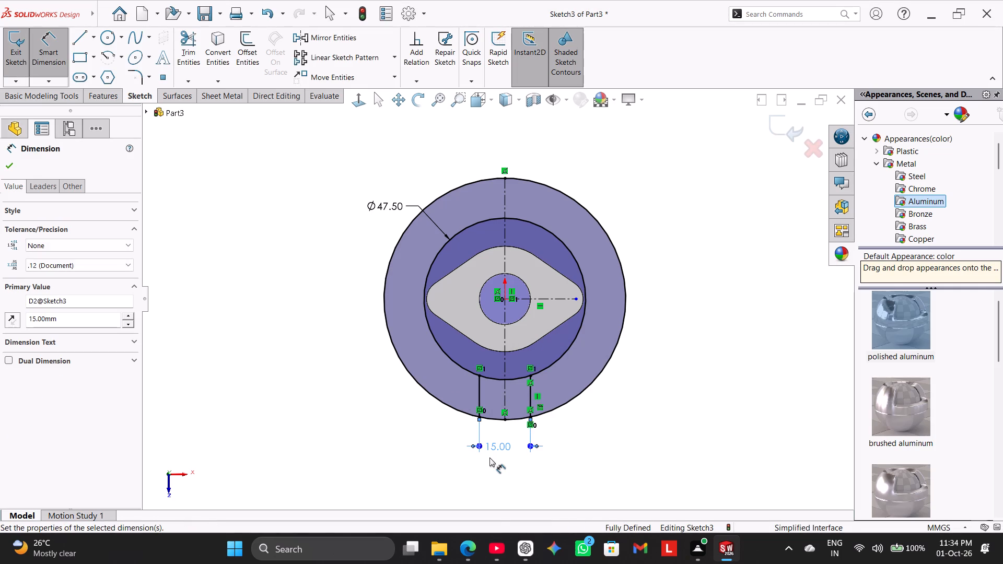
pyautogui.rightClick(672, 407)
pyautogui.click(704, 442)
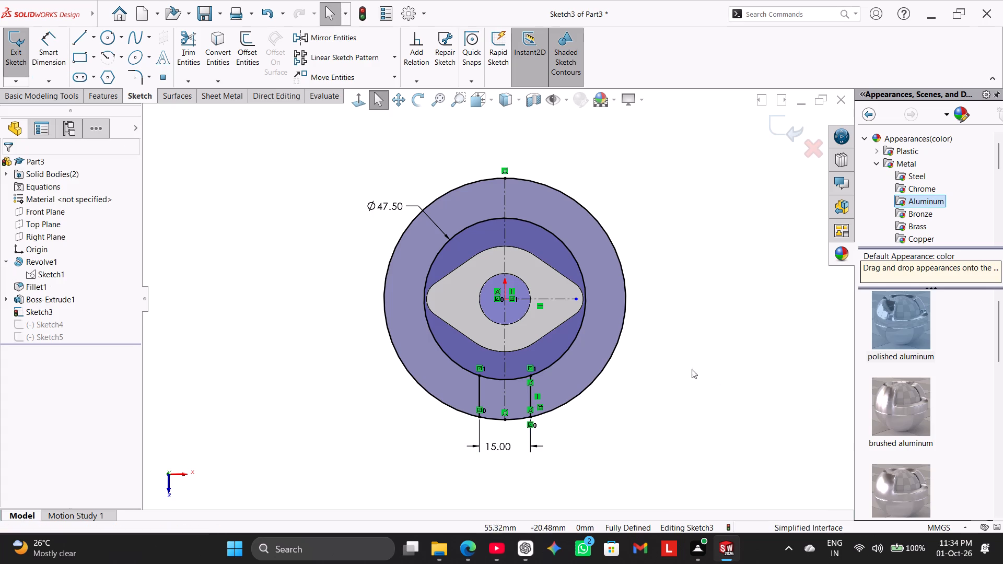
# Trim the converted outer circle's left arc from the left slot line round to the top of the vertical centreline.
pyautogui.click(185, 36)
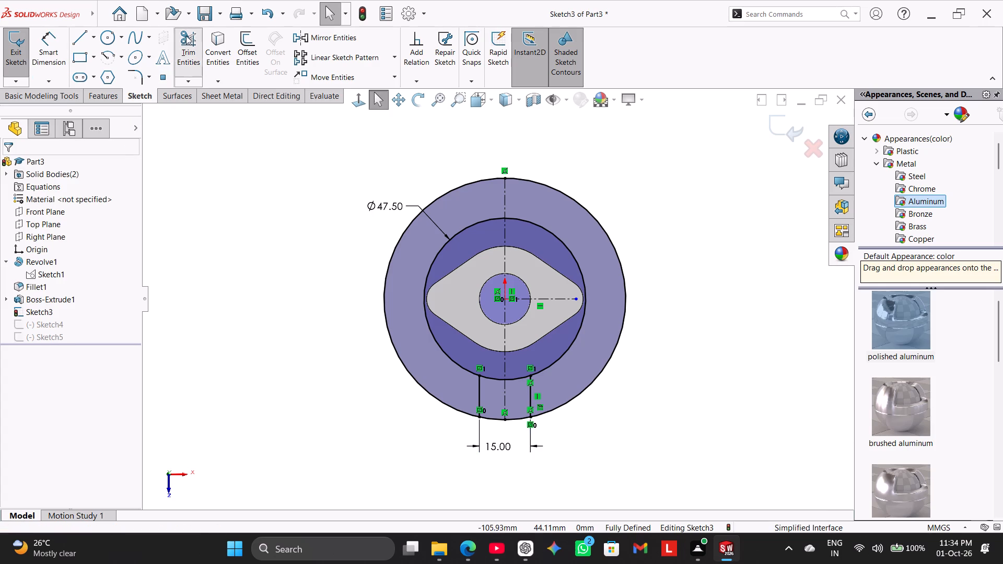
pyautogui.click(393, 344)
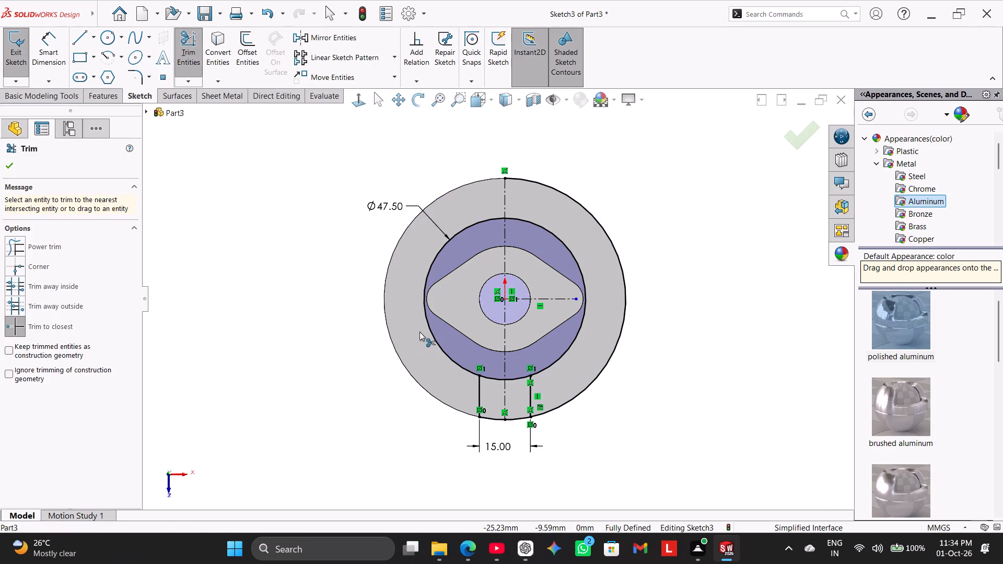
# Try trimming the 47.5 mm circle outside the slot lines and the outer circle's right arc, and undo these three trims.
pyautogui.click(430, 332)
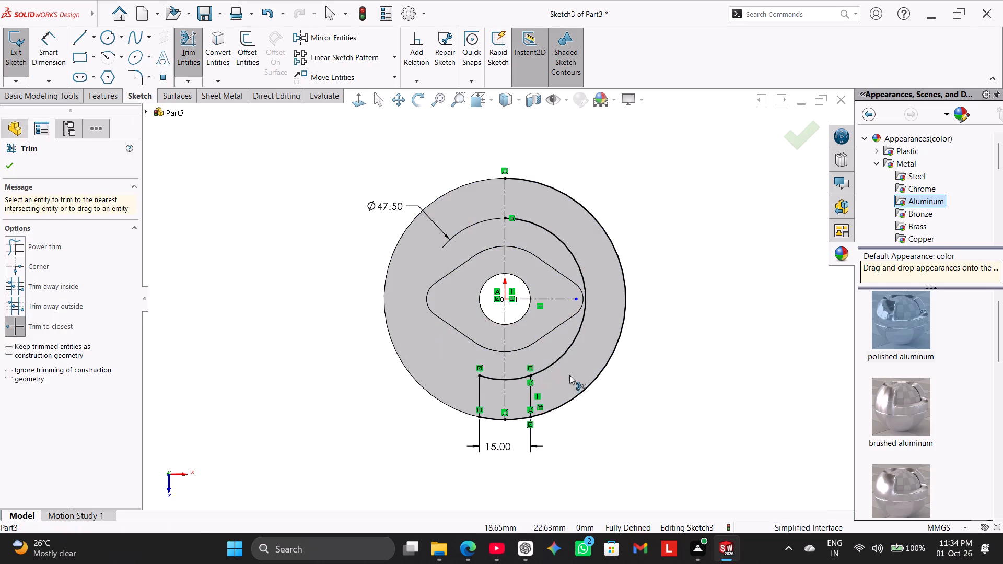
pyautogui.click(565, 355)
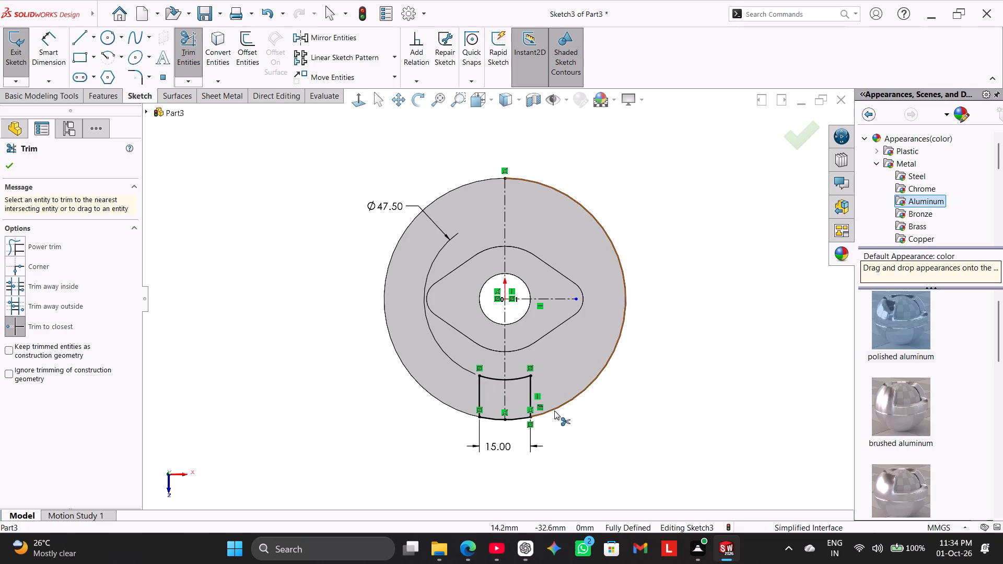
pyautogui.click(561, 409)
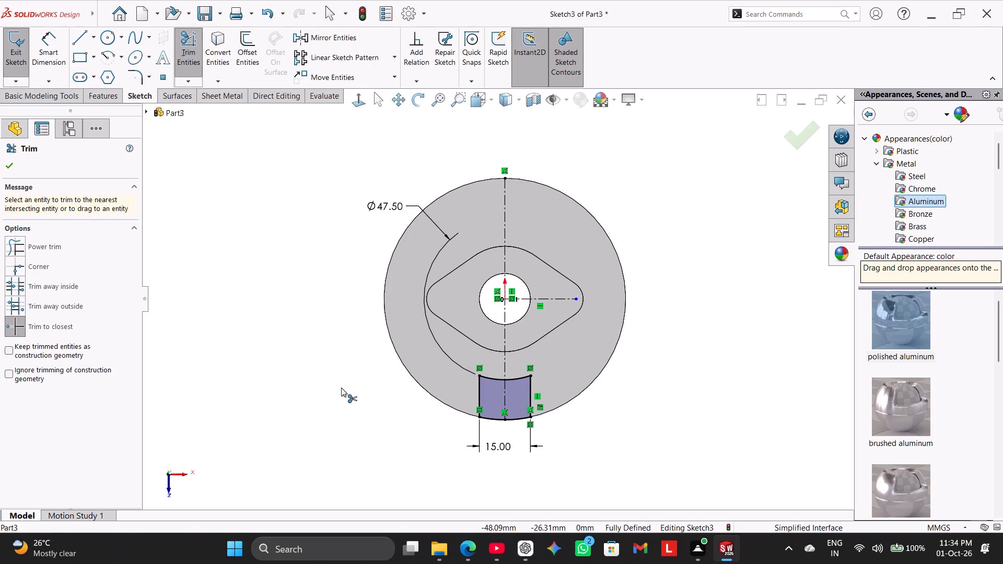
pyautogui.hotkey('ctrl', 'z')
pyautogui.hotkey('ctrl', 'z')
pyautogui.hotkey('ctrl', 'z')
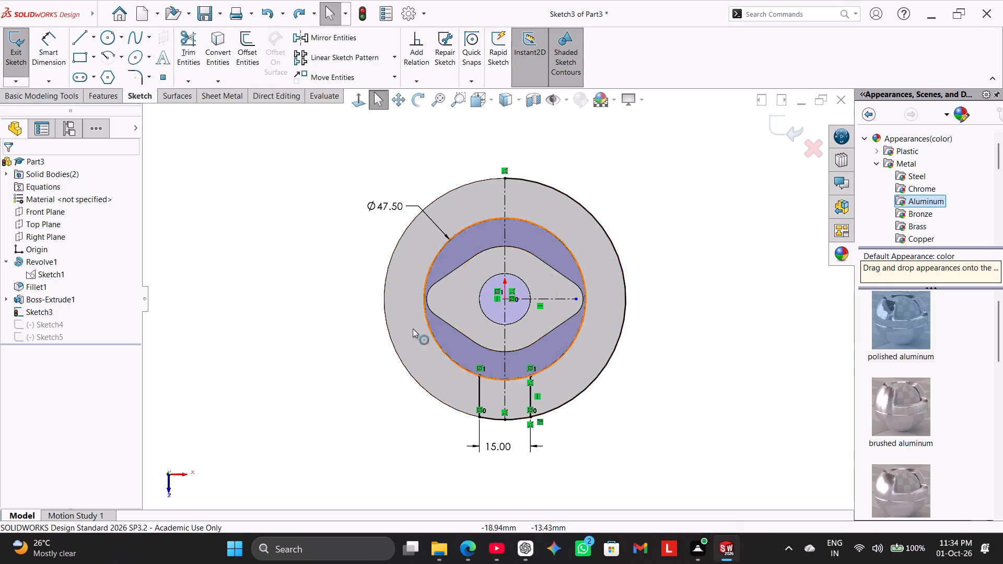
# Trim the outer circle's remaining right arc and the 47.5 mm circle's arc between the two vertical slot lines.
pyautogui.click(183, 42)
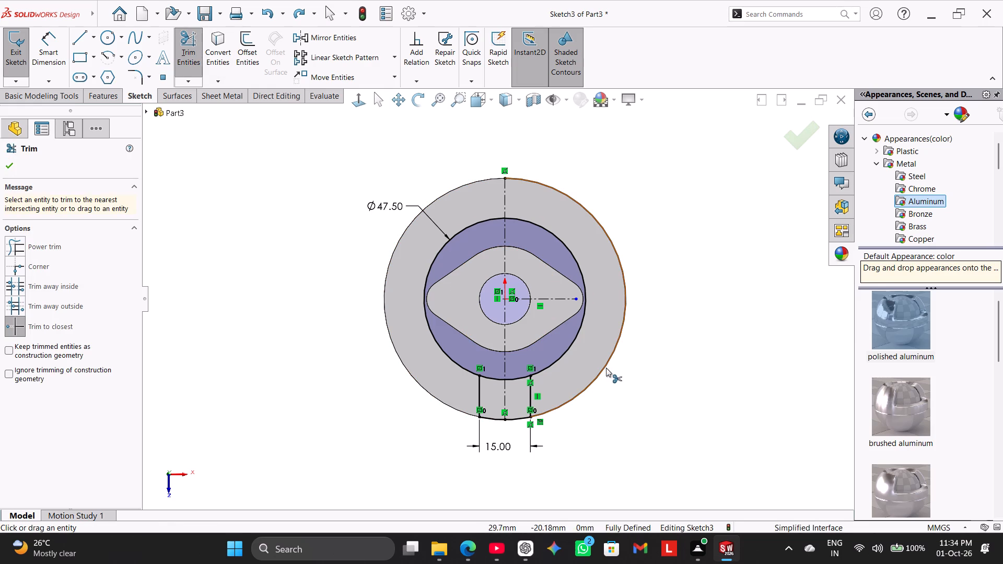
pyautogui.click(606, 368)
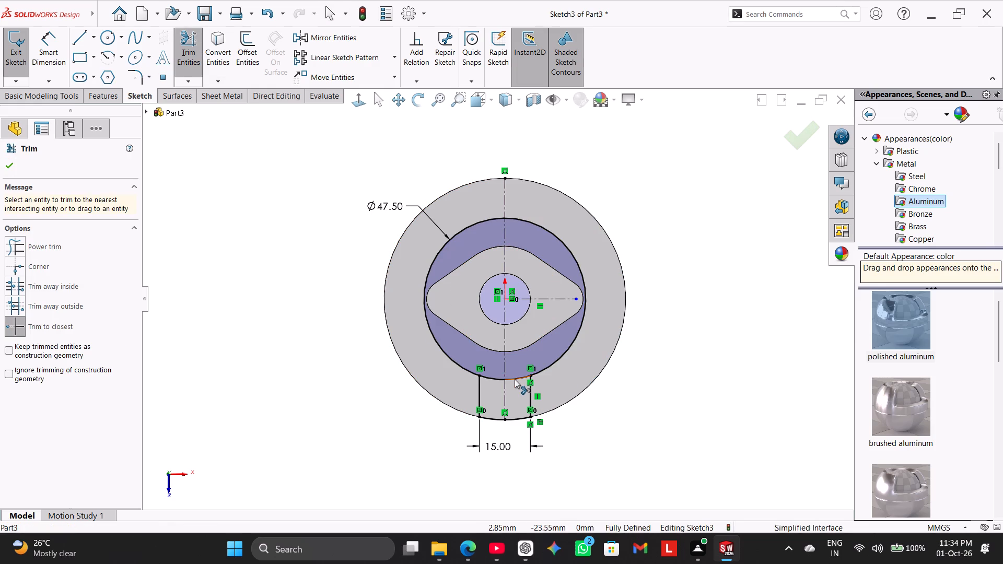
pyautogui.click(515, 379)
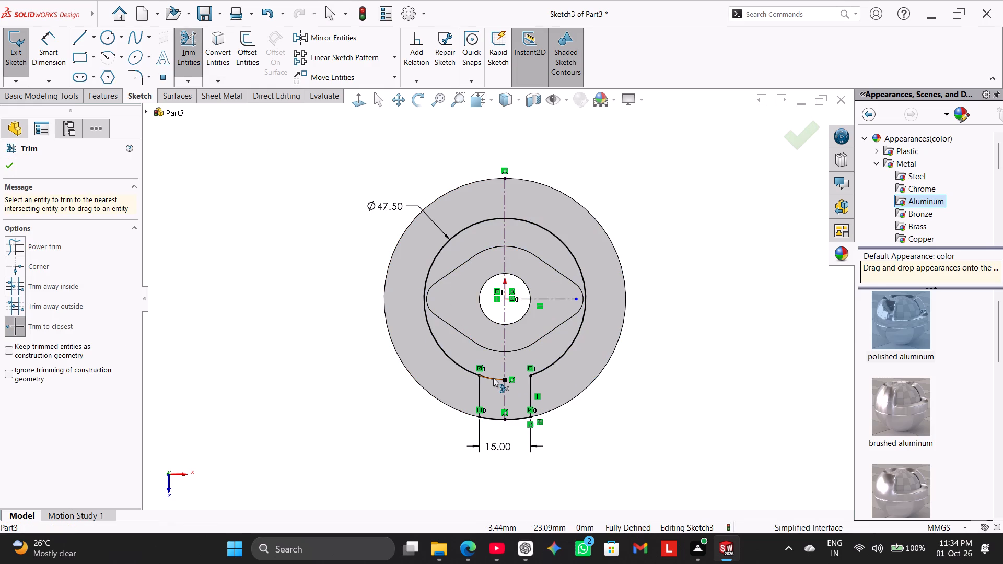
pyautogui.click(493, 378)
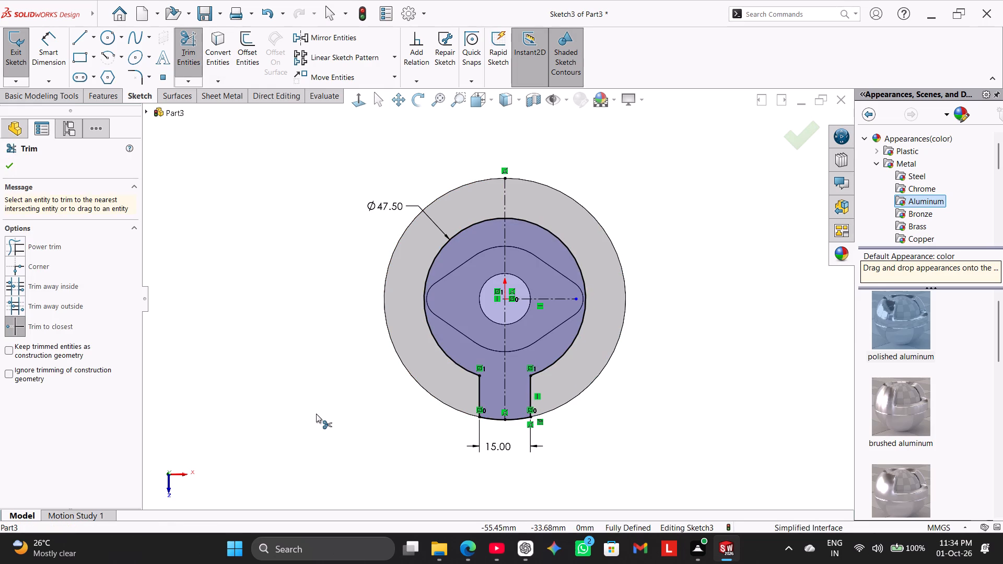
pyautogui.moveTo(316, 414); pyautogui.dragTo(313, 406, button='middle')
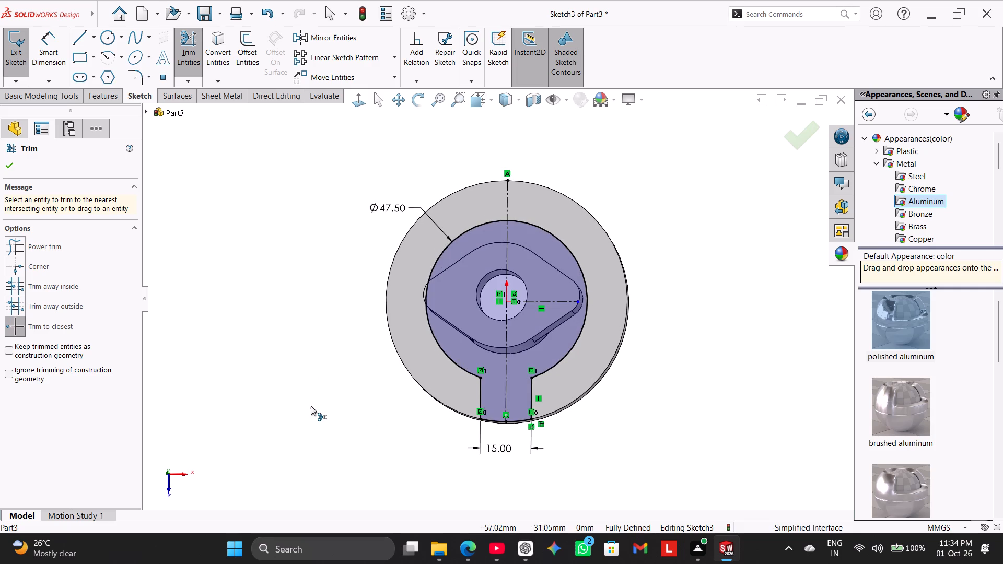
pyautogui.click(5, 158)
# Mirror the slot's two vertical lines and outer arc about the horizontal centreline, keeping the originals.
pyautogui.click(333, 34)
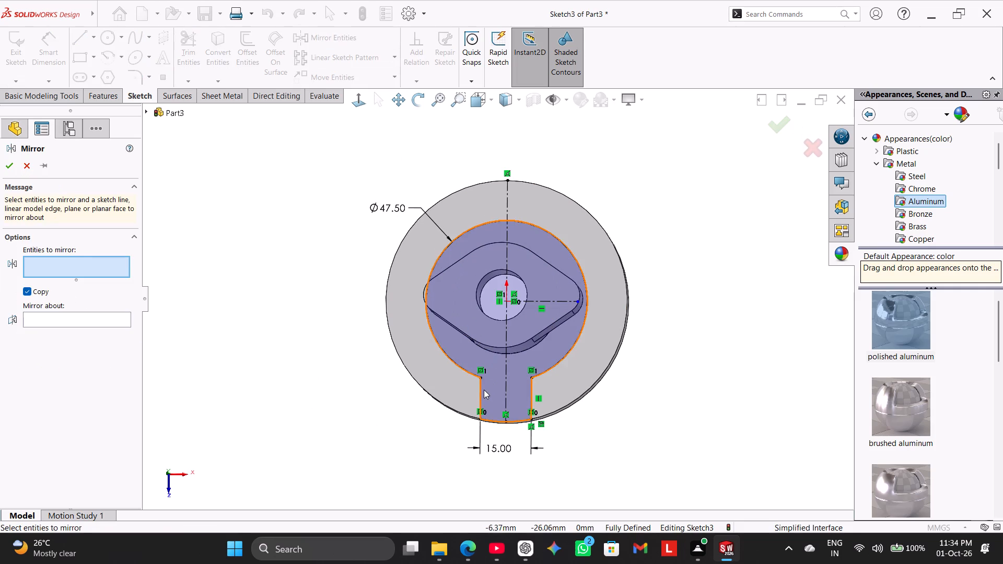
pyautogui.click(480, 390)
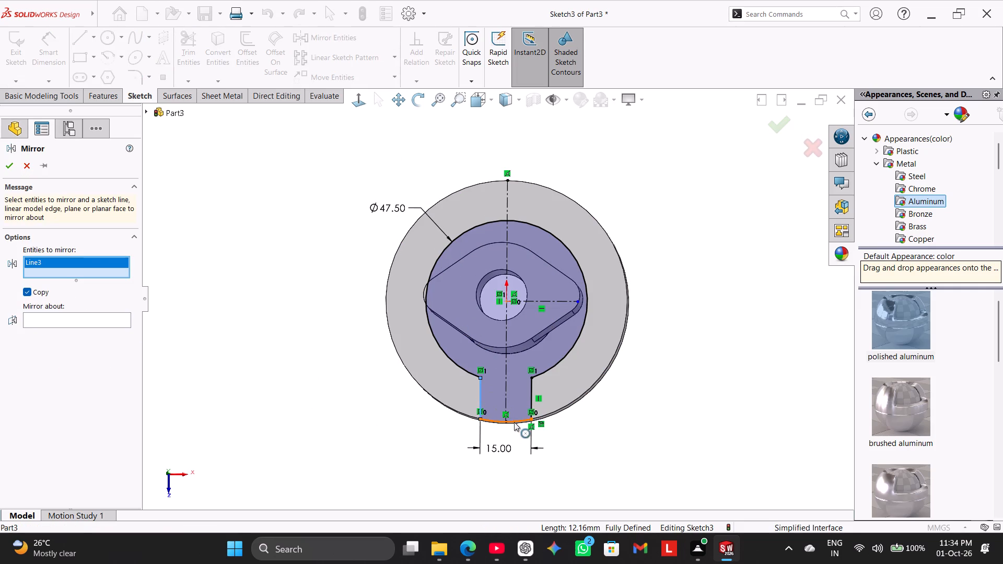
pyautogui.click(514, 422)
pyautogui.click(533, 394)
pyautogui.click(45, 346)
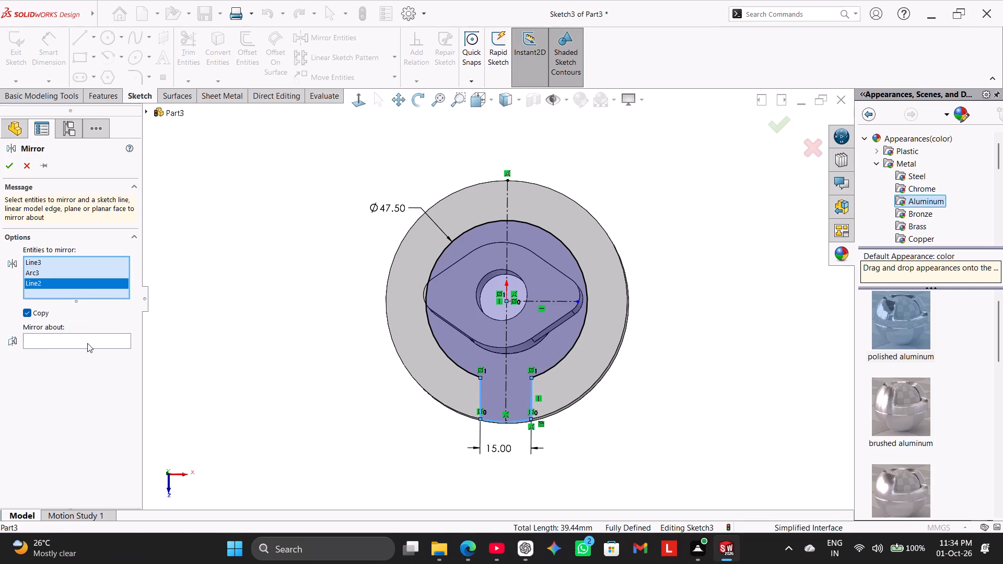
pyautogui.click(109, 342)
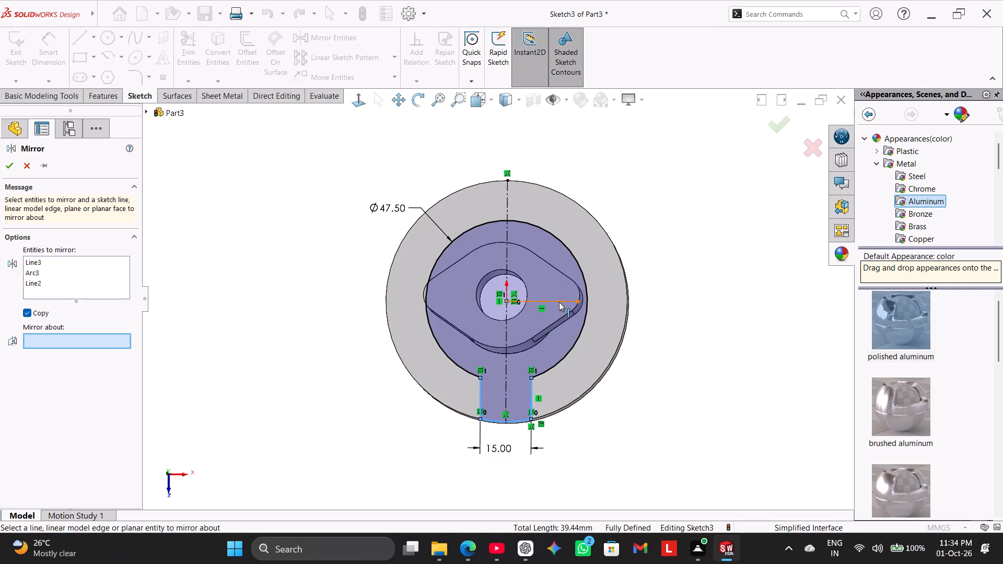
pyautogui.click(559, 302)
pyautogui.click(13, 164)
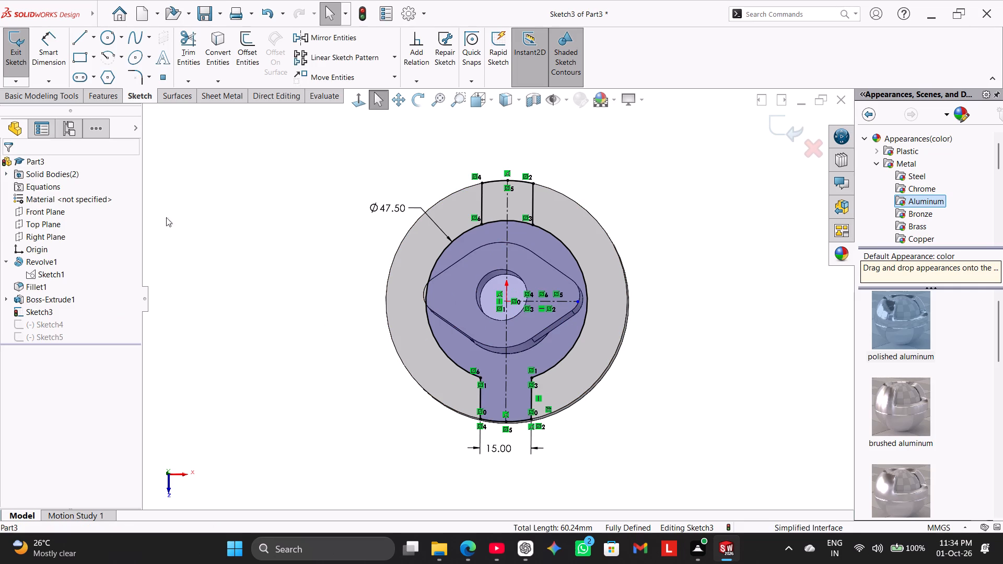
# Trim the 47.5 mm circle's arc between the two mirrored slot lines to open the upper slot.
pyautogui.click(191, 53)
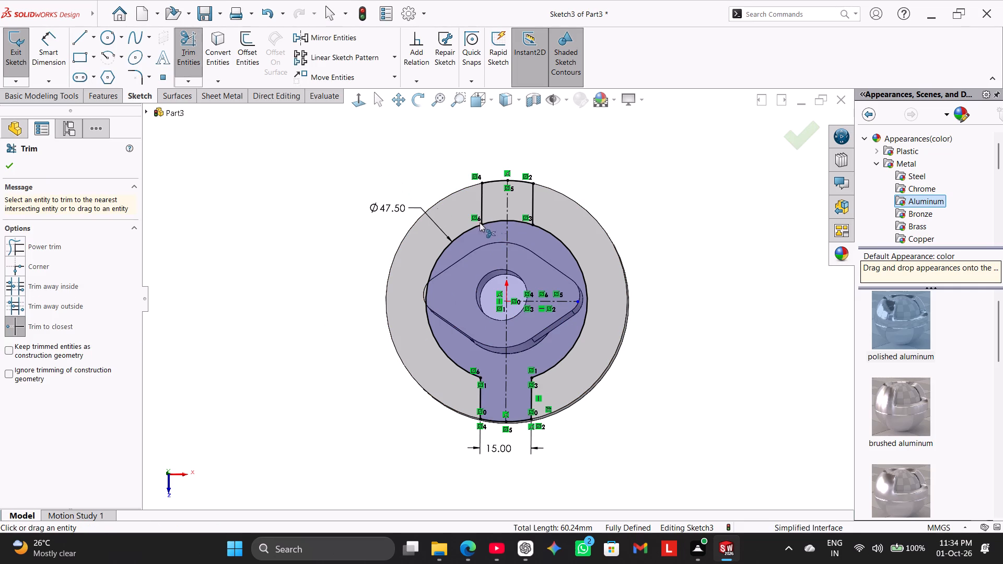
pyautogui.click(499, 223)
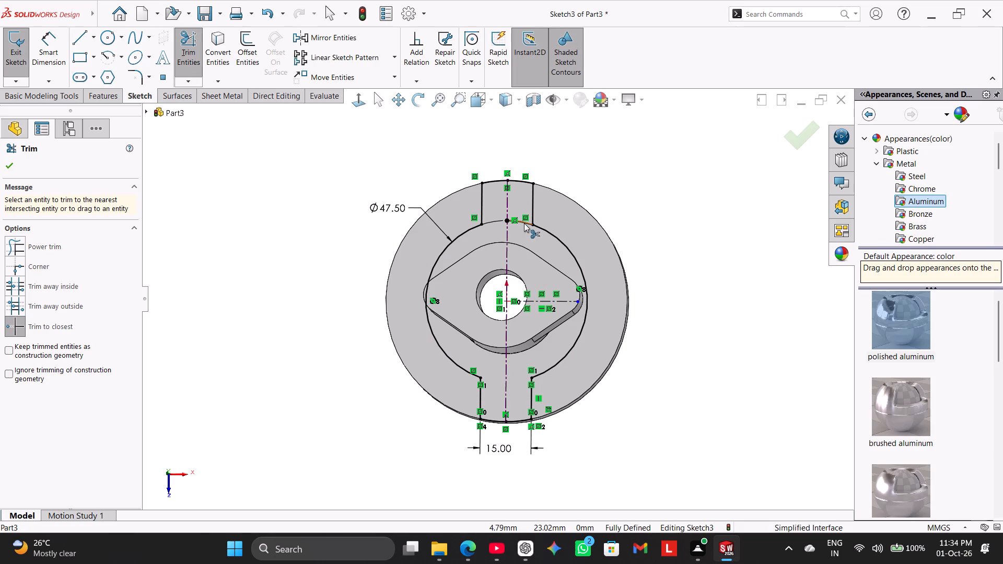
pyautogui.click(524, 222)
pyautogui.rightClick(271, 240)
pyautogui.click(313, 272)
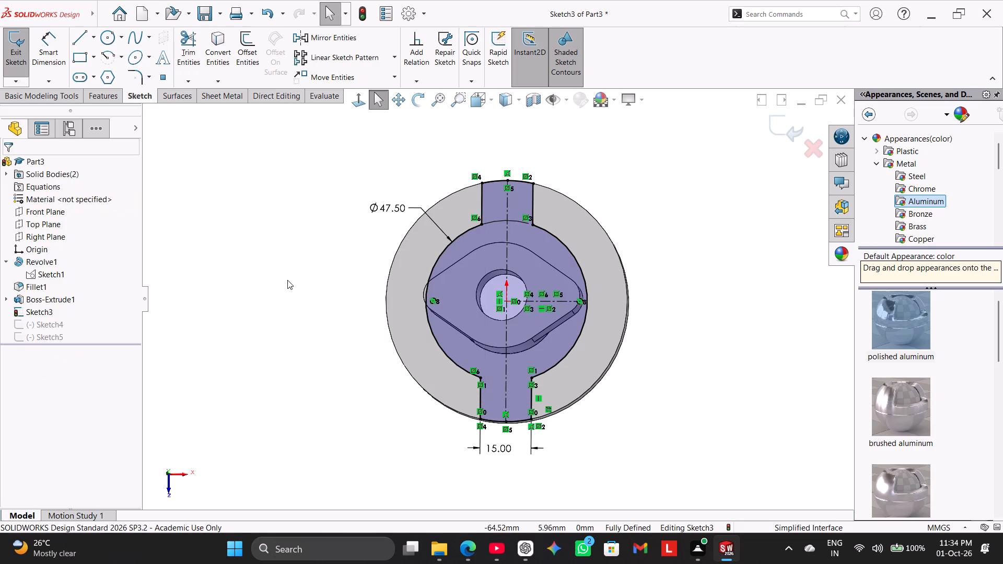
# Extrude the circle-and-two-slot profile up to the underside face of the two-lobed boss, with merged result.
pyautogui.moveTo(285, 277); pyautogui.dragTo(260, 202, button='middle')
pyautogui.moveTo(341, 361); pyautogui.dragTo(297, 353, button='middle')
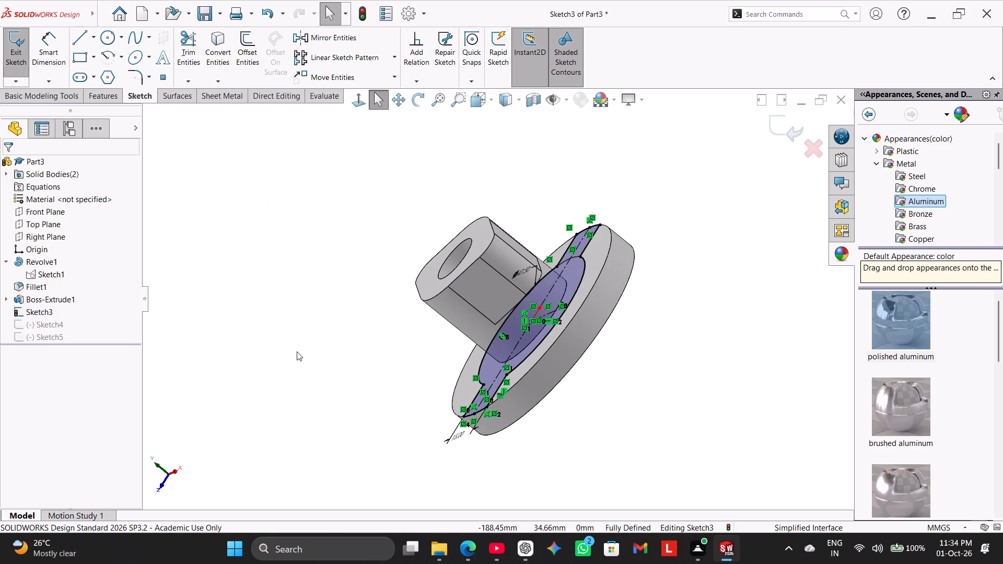
pyautogui.click(110, 99)
pyautogui.moveTo(266, 315); pyautogui.dragTo(360, 243, button='right')
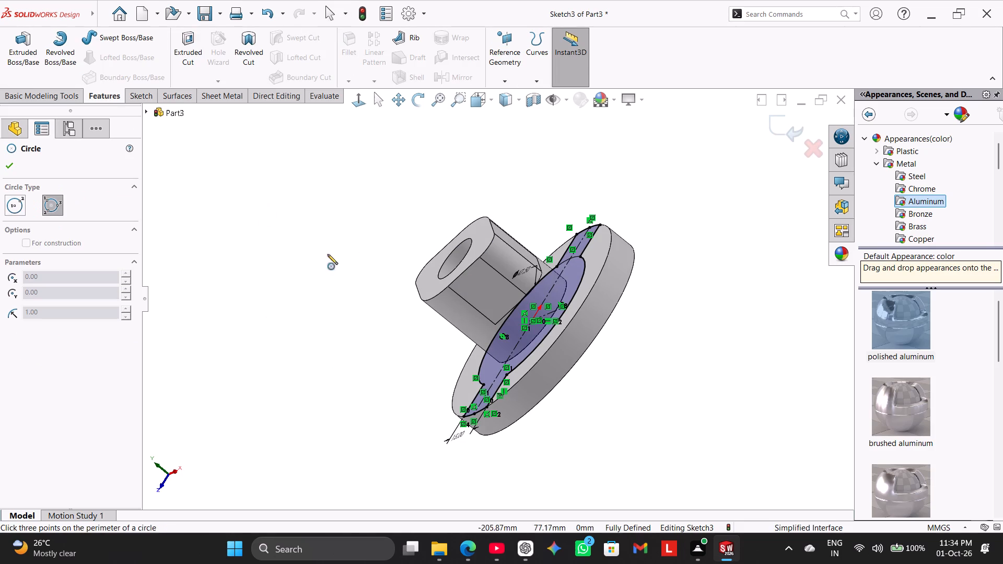
pyautogui.click(37, 50)
pyautogui.moveTo(266, 298); pyautogui.dragTo(352, 242, button='right')
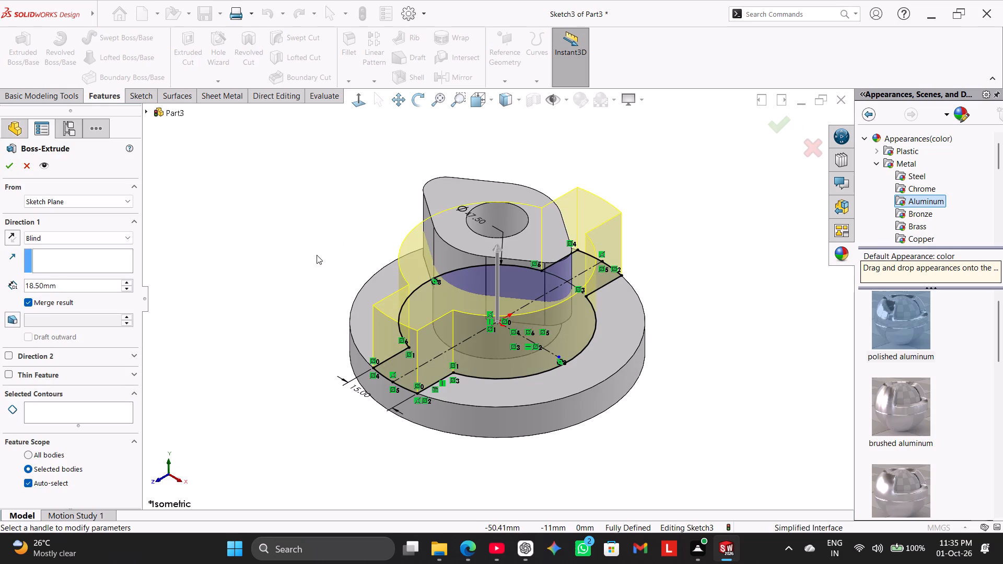
pyautogui.click(68, 232)
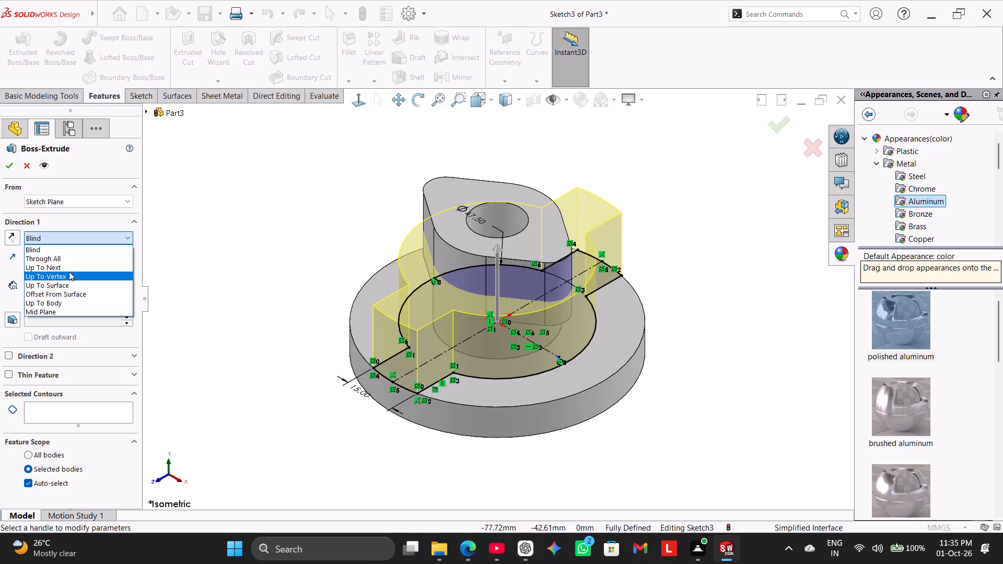
pyautogui.click(69, 268)
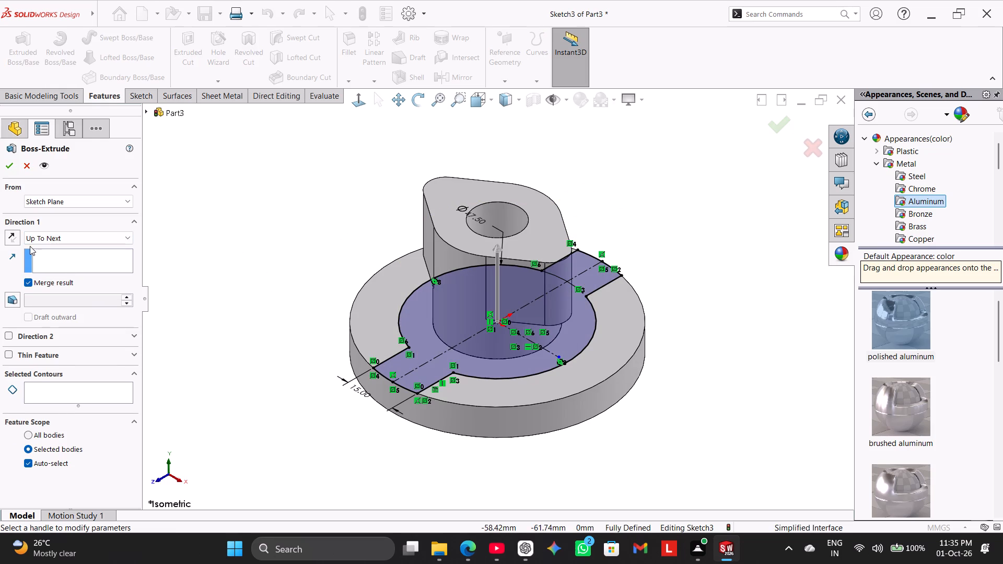
pyautogui.moveTo(260, 362); pyautogui.dragTo(236, 312, button='middle')
pyautogui.click(100, 242)
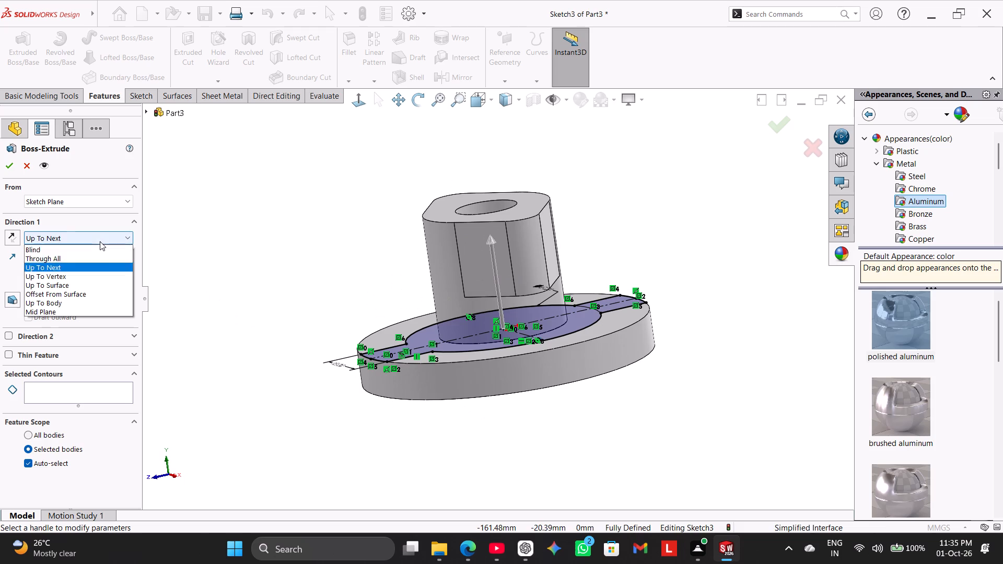
pyautogui.click(100, 280)
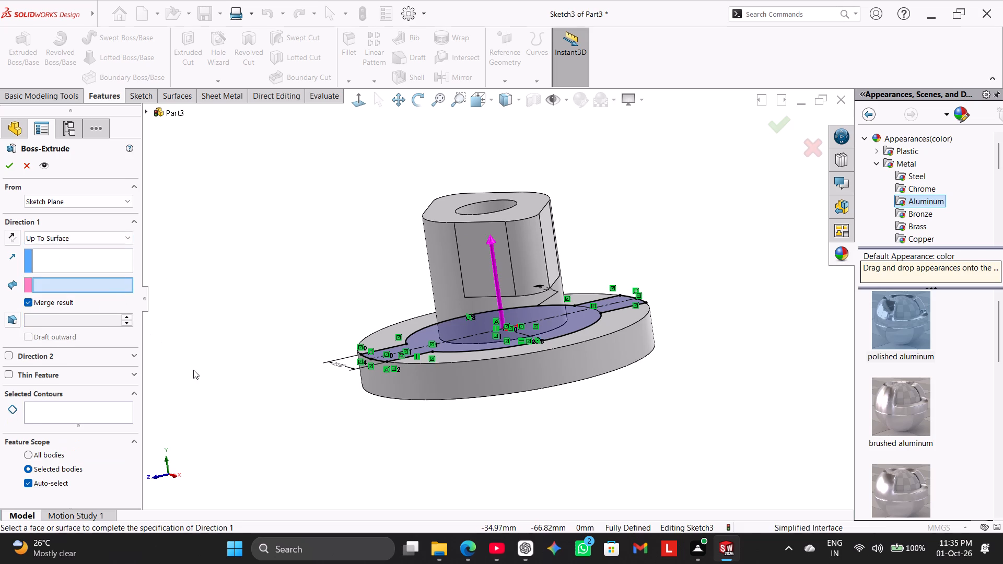
pyautogui.moveTo(253, 407); pyautogui.dragTo(233, 382, button='middle')
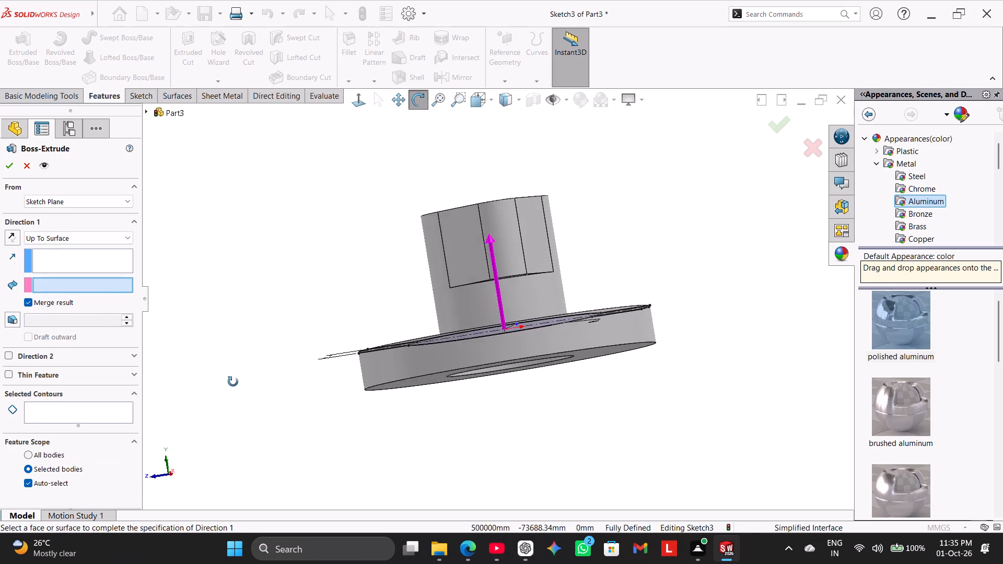
pyautogui.moveTo(233, 382); pyautogui.dragTo(221, 361, button='middle')
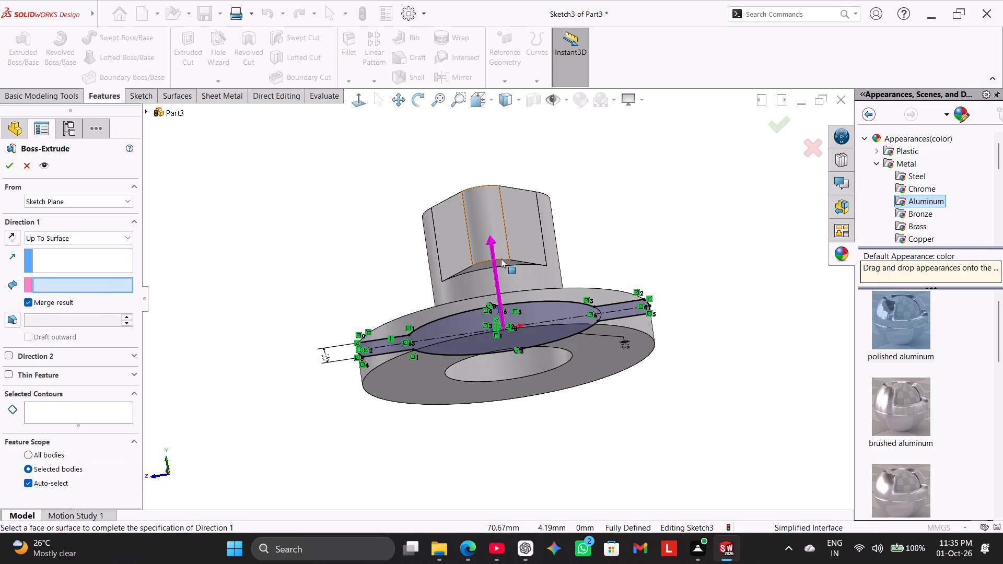
pyautogui.click(505, 262)
pyautogui.moveTo(333, 257); pyautogui.dragTo(361, 357, button='middle')
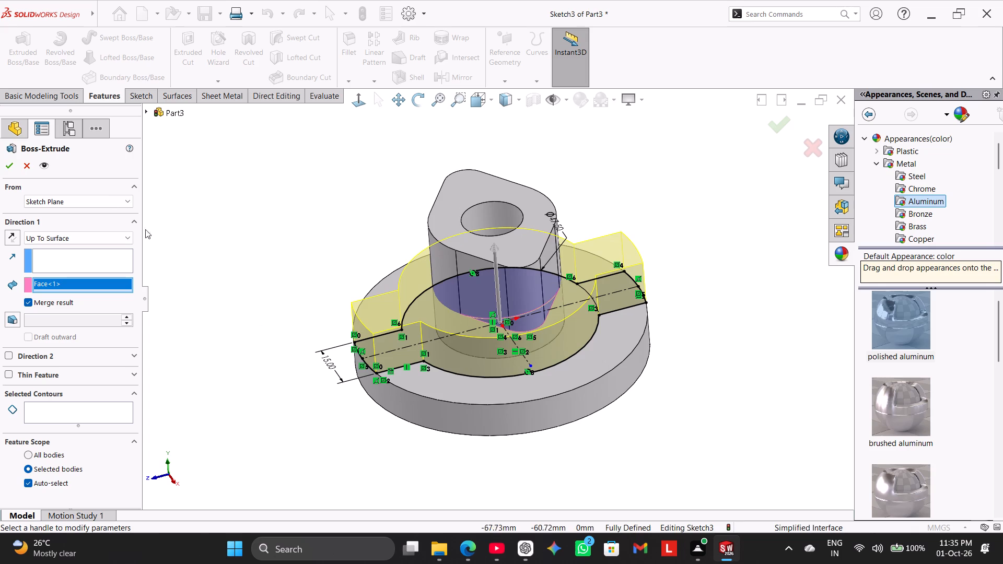
pyautogui.click(5, 158)
pyautogui.click(238, 284)
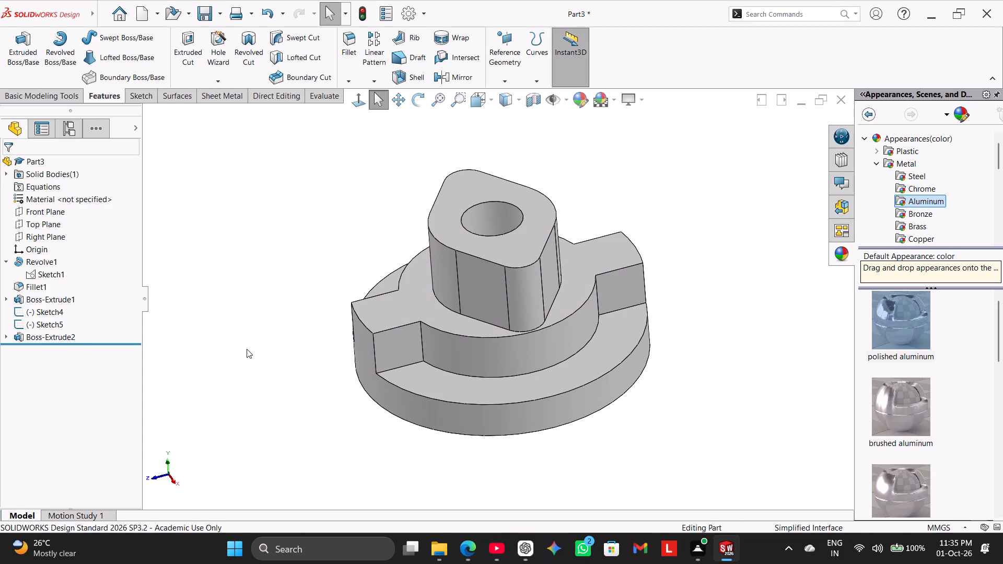
# Fillet the four vertical inner corner edges where the two slot arms meet the raised circular body, with a 4 mm radius.
pyautogui.moveTo(239, 306); pyautogui.dragTo(453, 164, button='right')
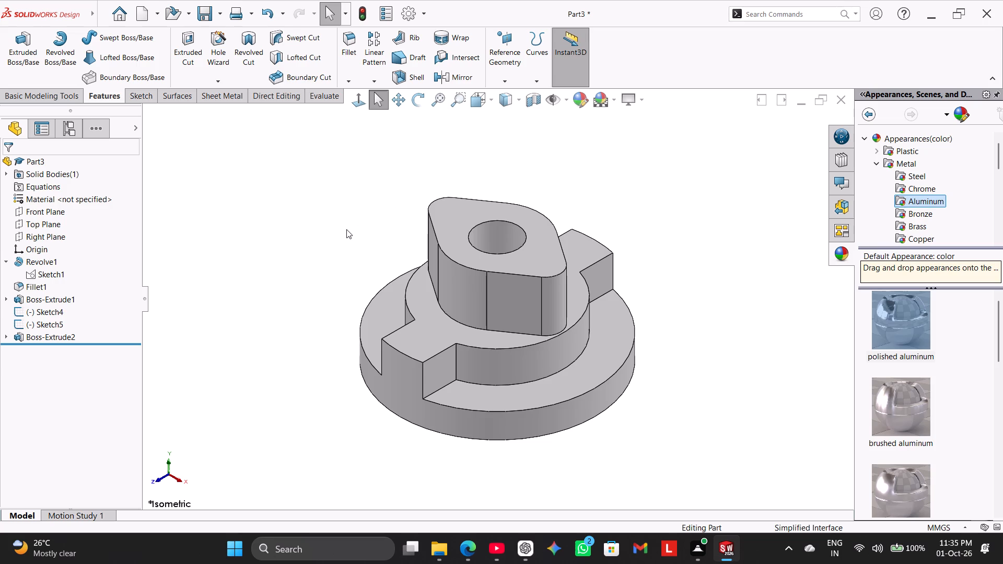
pyautogui.click(351, 47)
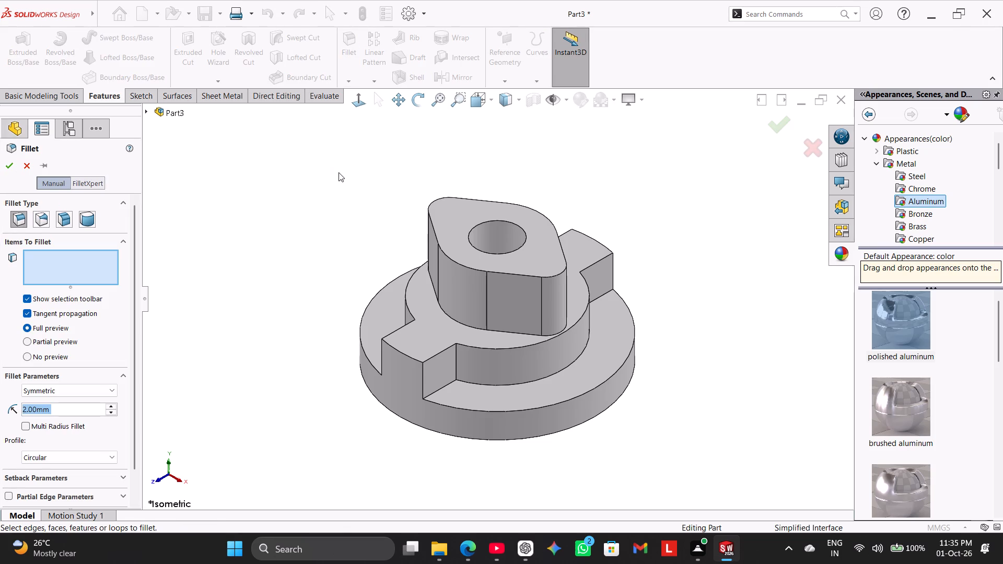
pyautogui.click(455, 362)
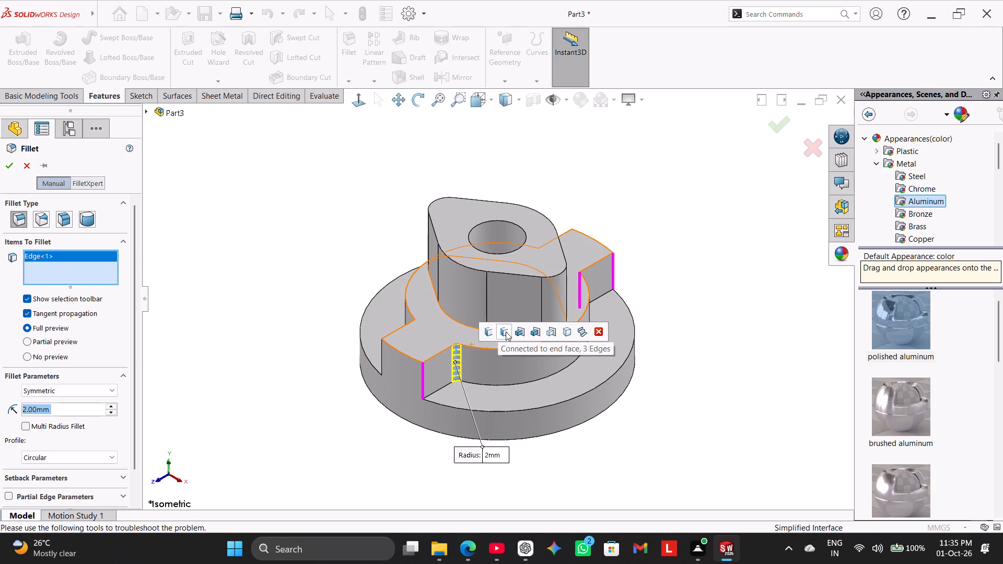
pyautogui.click(264, 336)
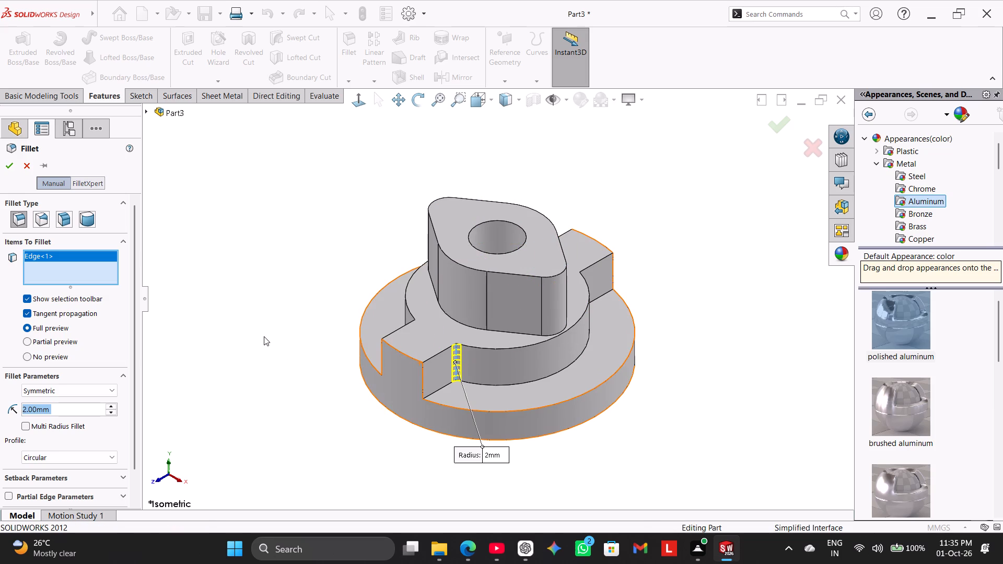
pyautogui.moveTo(296, 286); pyautogui.dragTo(359, 396, button='middle')
pyautogui.click(457, 371)
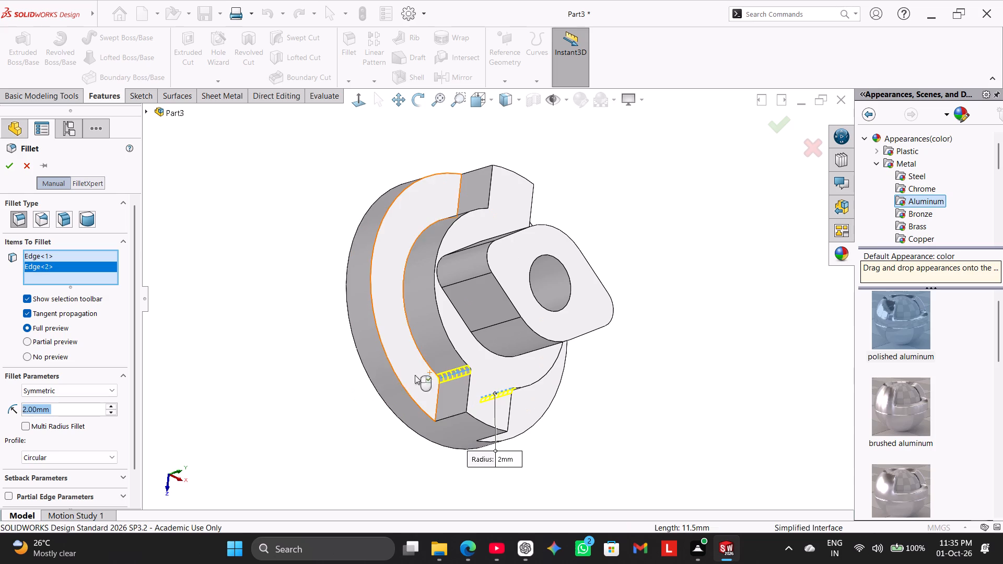
pyautogui.moveTo(273, 262); pyautogui.dragTo(266, 424, button='middle')
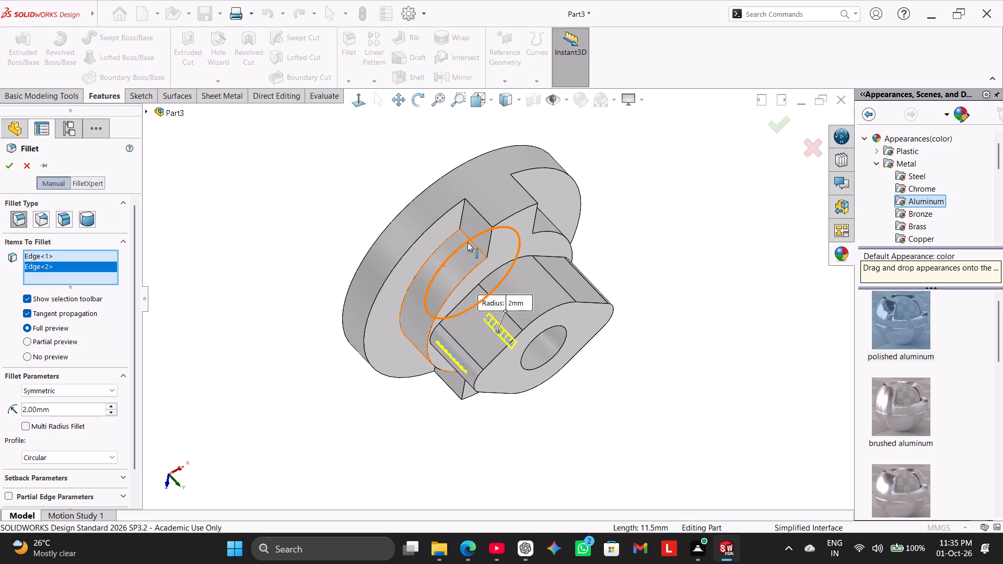
pyautogui.click(470, 237)
pyautogui.moveTo(302, 371); pyautogui.dragTo(183, 242, button='middle')
pyautogui.moveTo(213, 307); pyautogui.dragTo(218, 398, button='middle')
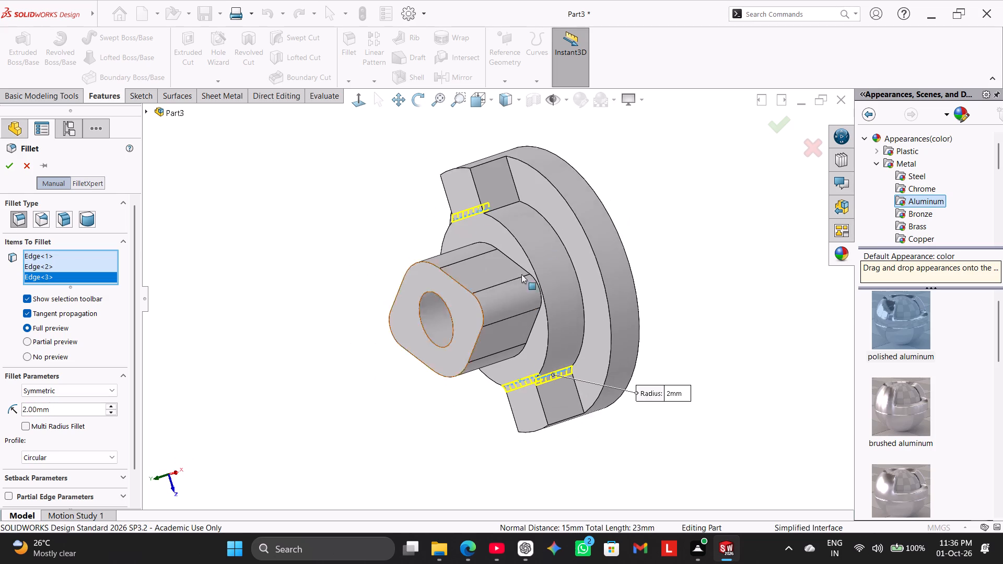
pyautogui.click(506, 205)
pyautogui.moveTo(310, 362); pyautogui.dragTo(360, 310, button='middle')
pyautogui.scroll(-1, 360, 310)
pyautogui.moveTo(250, 346); pyautogui.dragTo(343, 247, button='right')
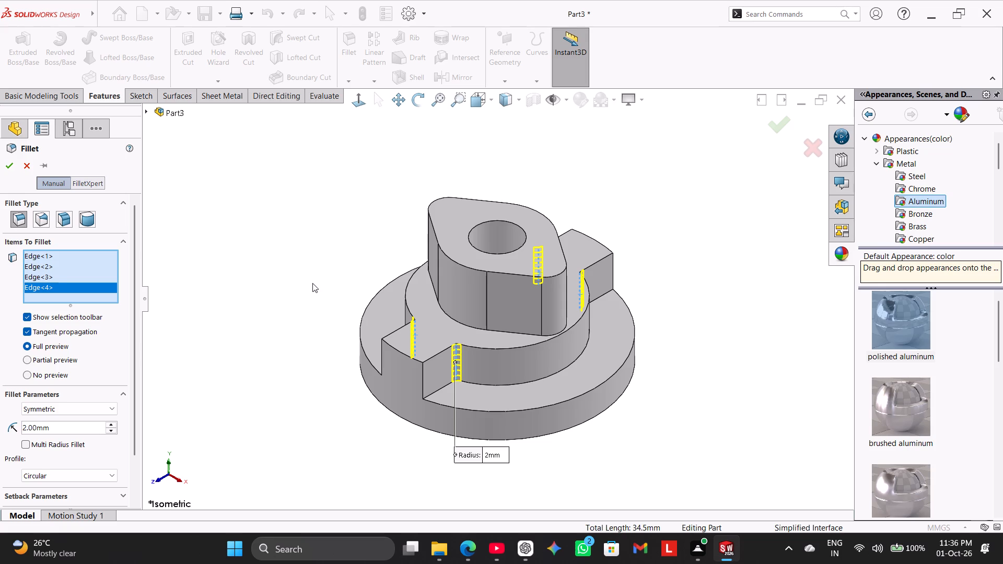
pyautogui.doubleClick(75, 428)
pyautogui.press('4')
pyautogui.press('Return')
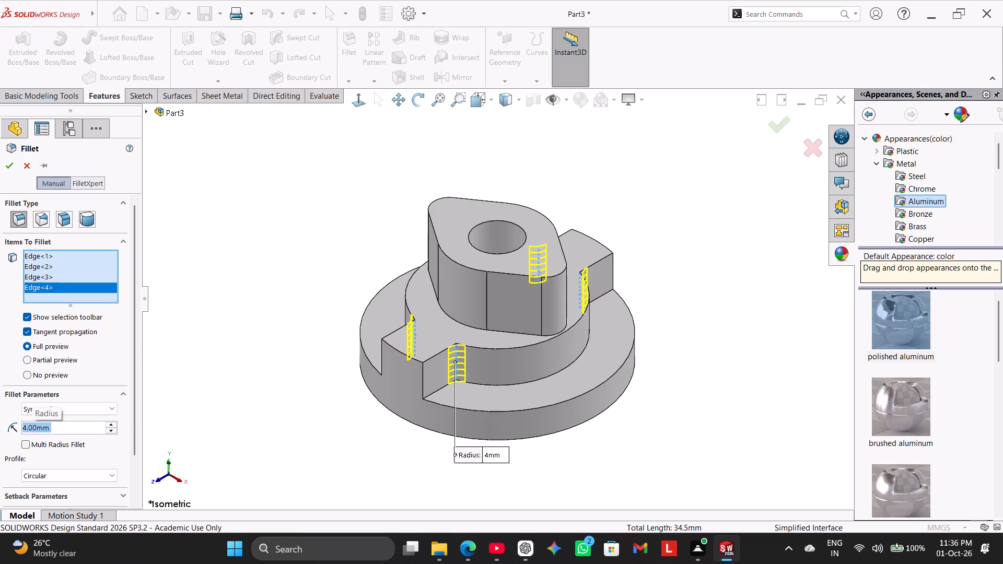
pyautogui.click(16, 168)
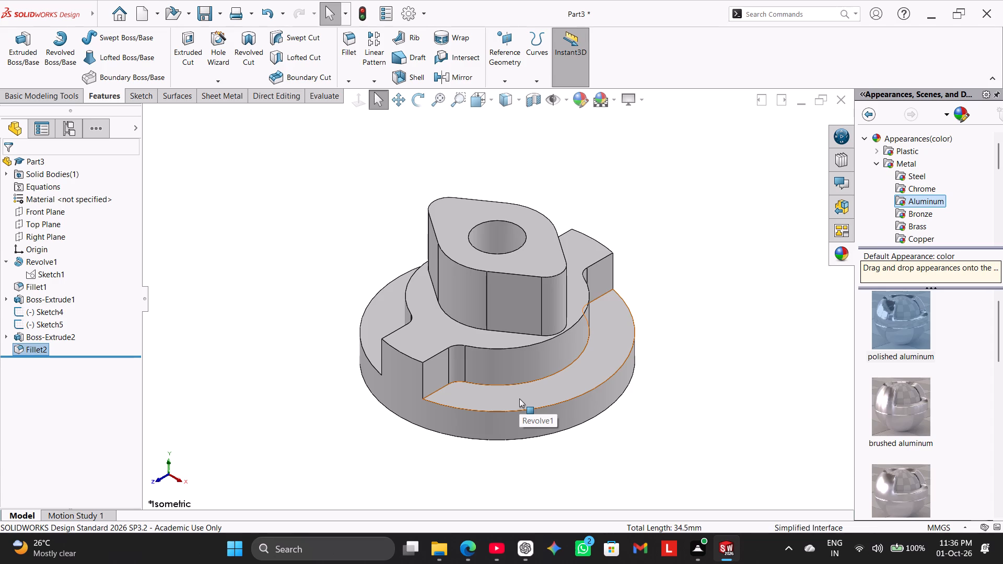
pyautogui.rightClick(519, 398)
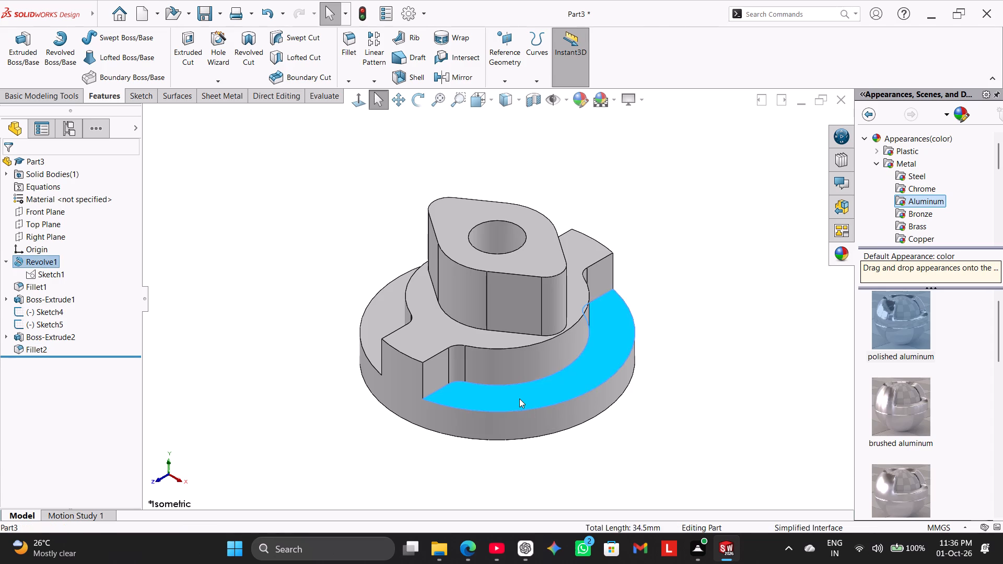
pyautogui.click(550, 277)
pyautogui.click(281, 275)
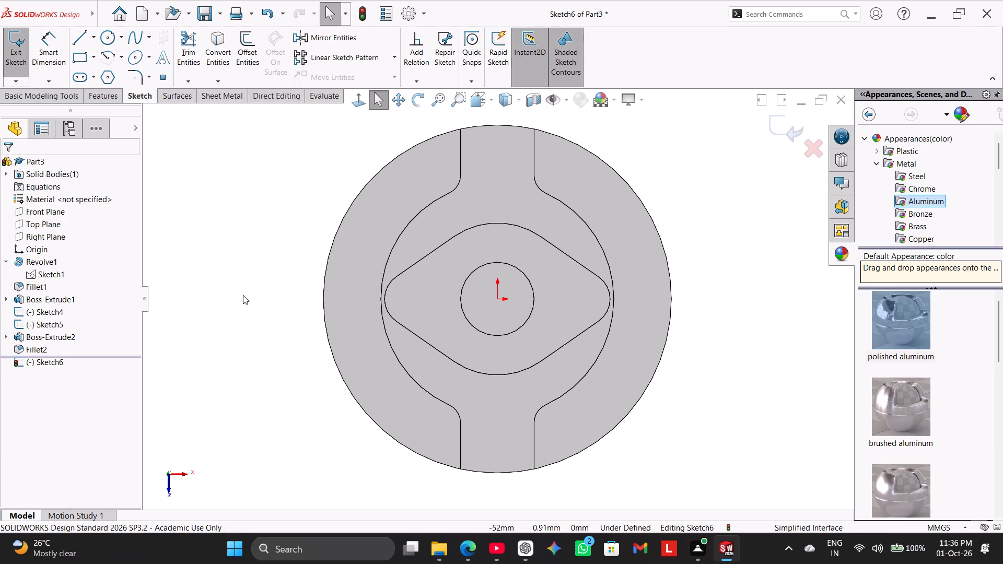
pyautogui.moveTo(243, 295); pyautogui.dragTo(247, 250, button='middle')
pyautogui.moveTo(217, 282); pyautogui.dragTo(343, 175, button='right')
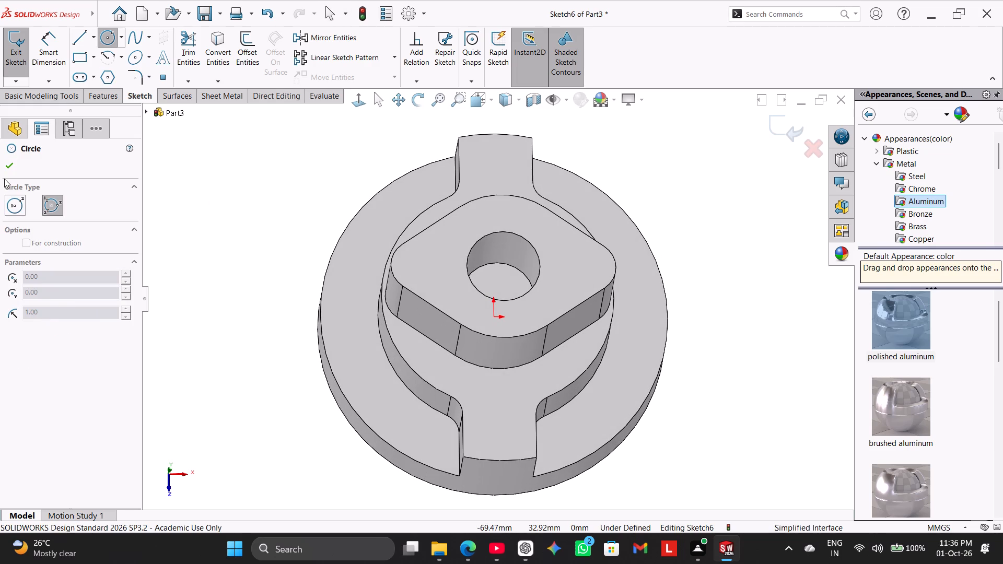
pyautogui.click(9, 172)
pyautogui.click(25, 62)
# Start a legacy counterbored hole and set its counterbore diameter to 9 mm and counterbore depth to 5.5 mm.
pyautogui.moveTo(166, 291); pyautogui.dragTo(307, 200, button='right')
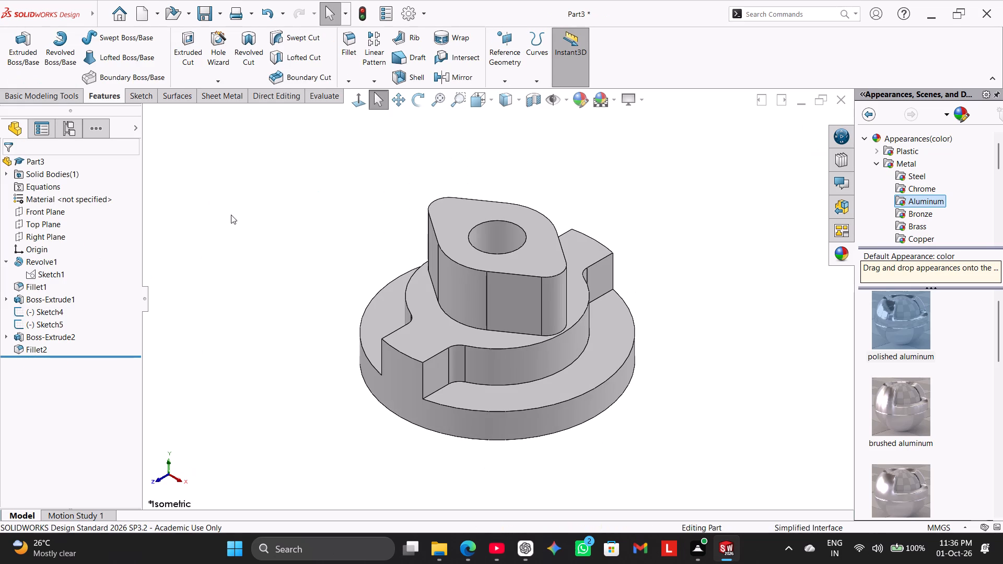
pyautogui.click(218, 55)
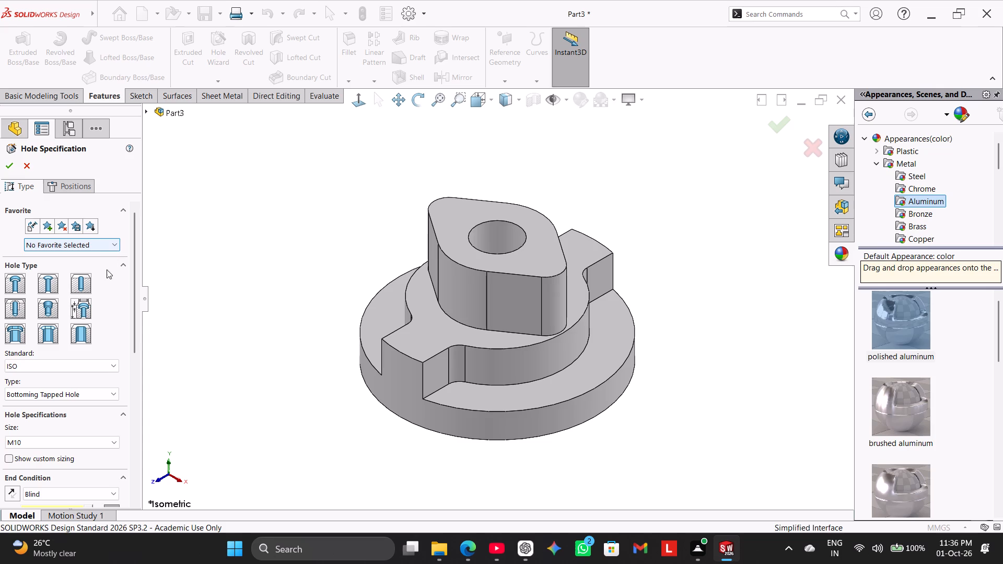
pyautogui.click(86, 306)
pyautogui.click(99, 311)
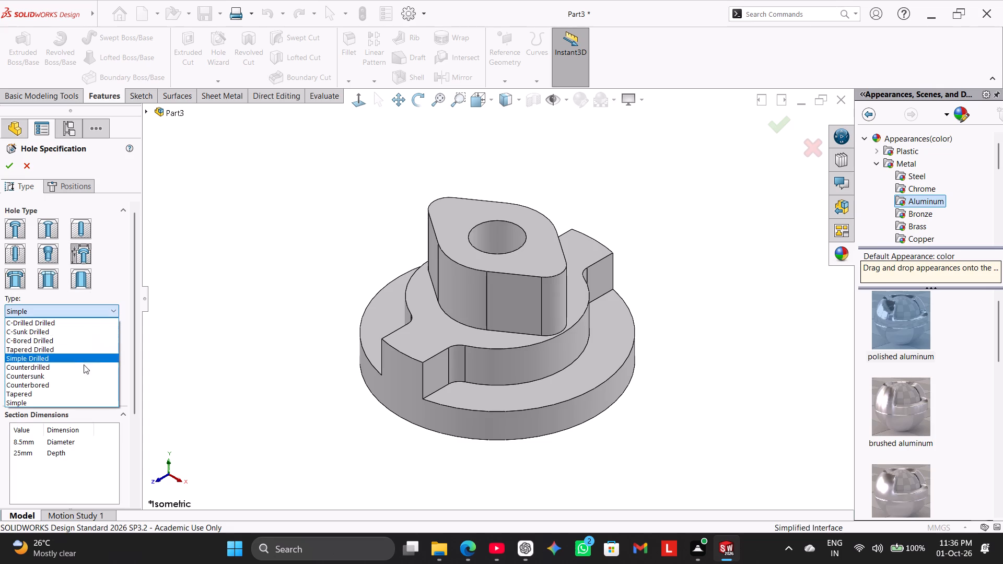
pyautogui.click(83, 383)
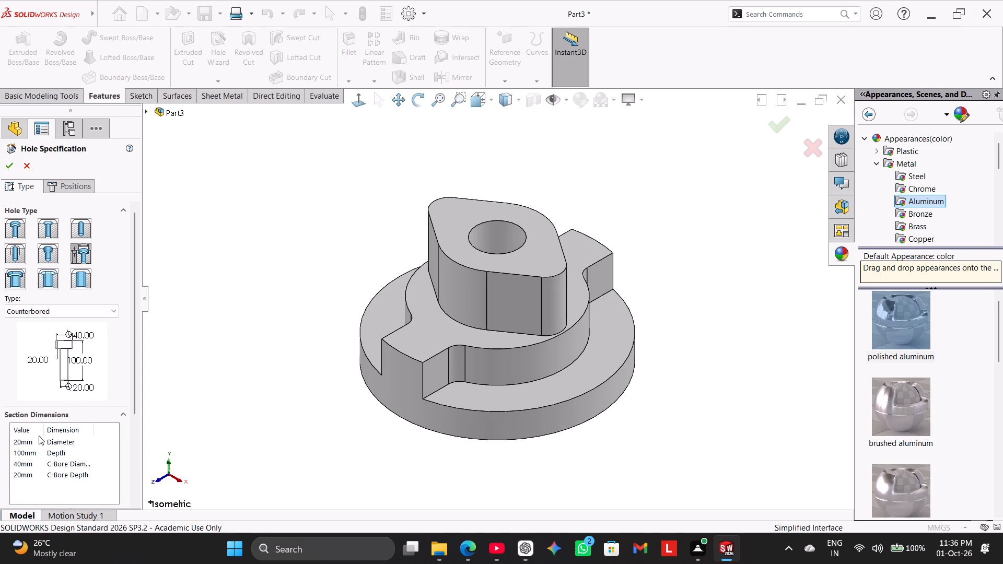
pyautogui.click(27, 466)
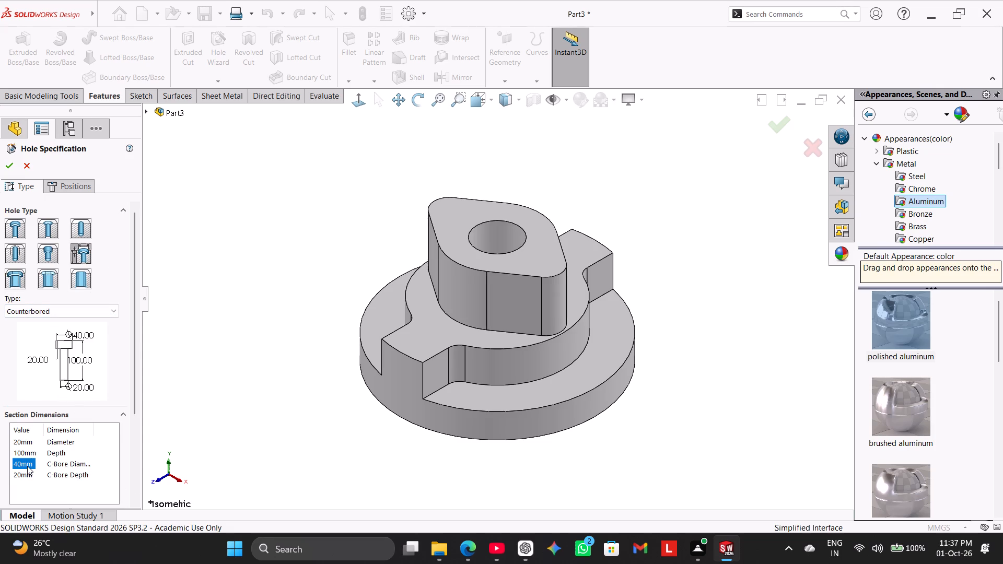
pyautogui.tripleClick(27, 466)
pyautogui.press('9')
pyautogui.press('Return')
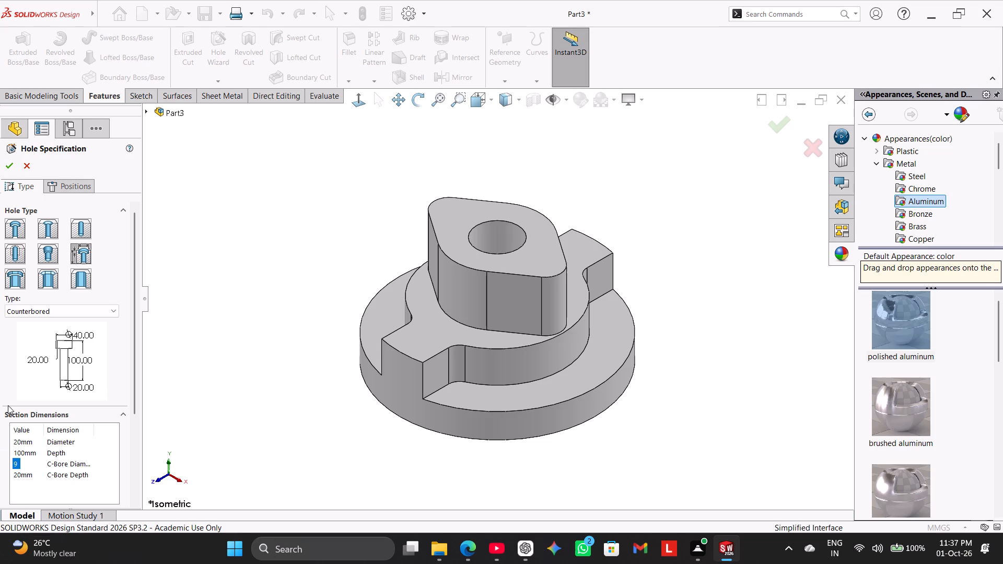
pyautogui.doubleClick(19, 471)
pyautogui.write('5.')
pyautogui.press('5')
pyautogui.press('Return')
# Set the counterbored hole's through diameter to 5.5 mm and its depth to 9 mm, keeping the blind end condition.
pyautogui.doubleClick(29, 443)
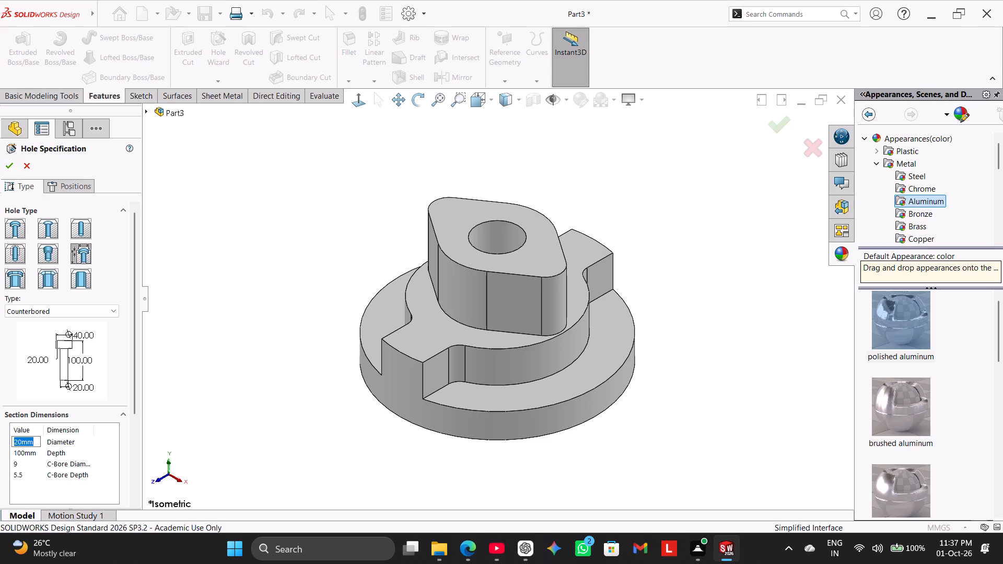
pyautogui.write('5.')
pyautogui.press('5')
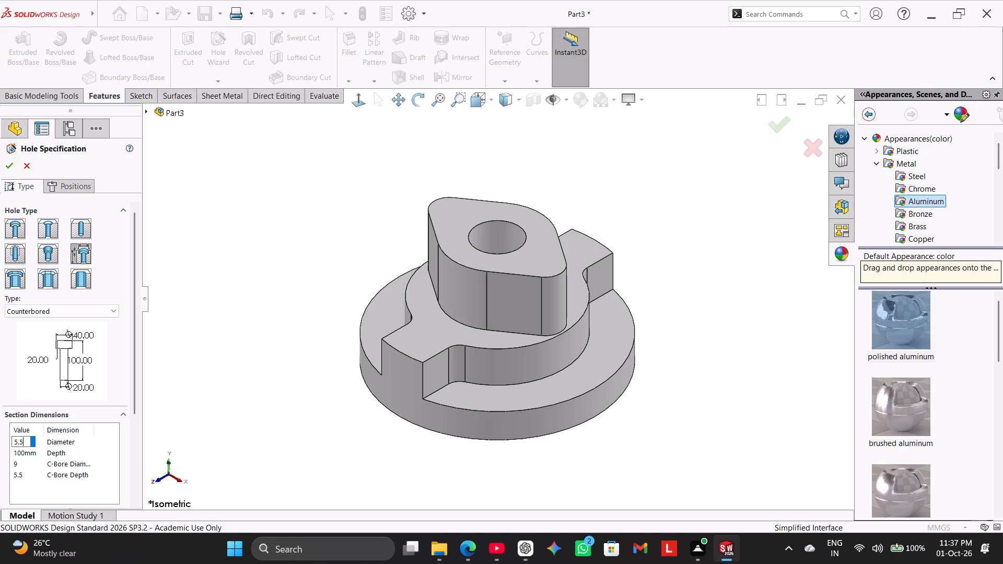
pyautogui.doubleClick(27, 455)
pyautogui.press('9')
pyautogui.press('Return')
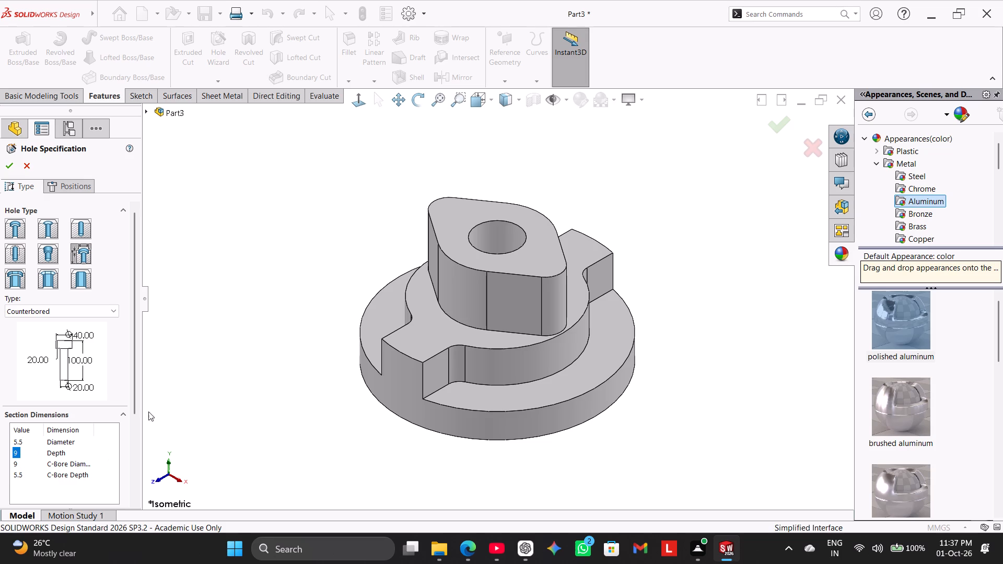
pyautogui.moveTo(131, 371); pyautogui.dragTo(137, 465)
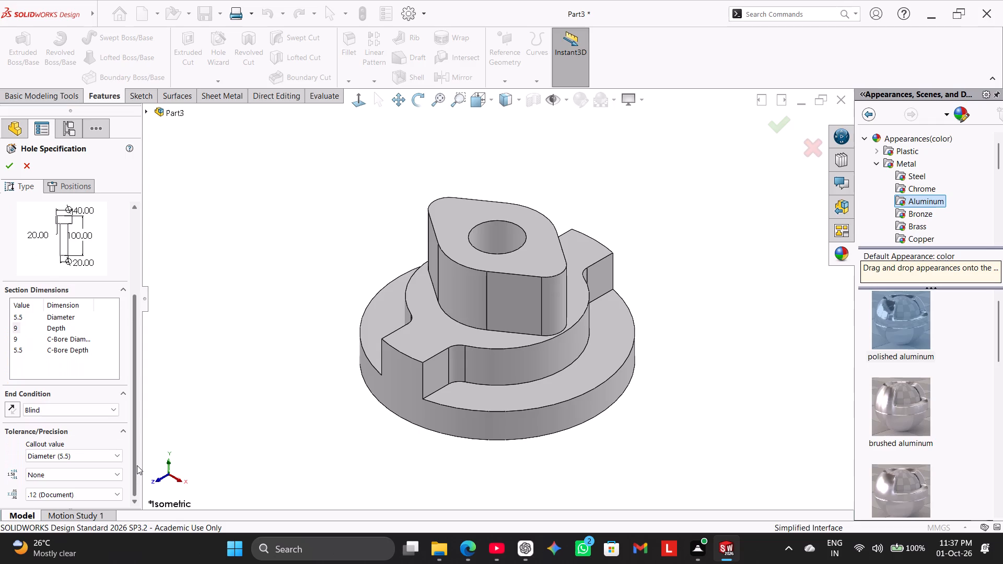
pyautogui.moveTo(137, 465); pyautogui.dragTo(138, 442)
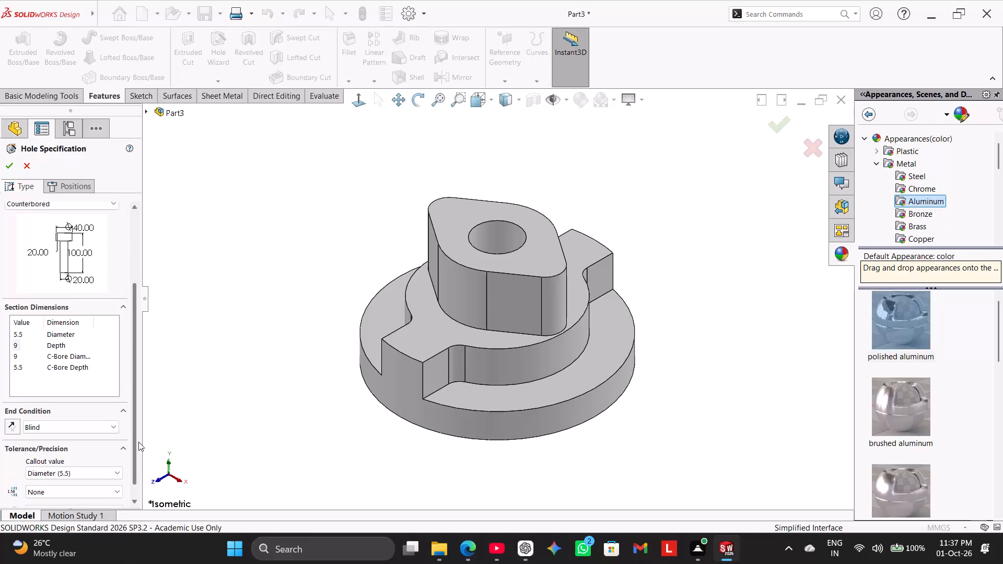
pyautogui.moveTo(138, 442); pyautogui.dragTo(157, 325)
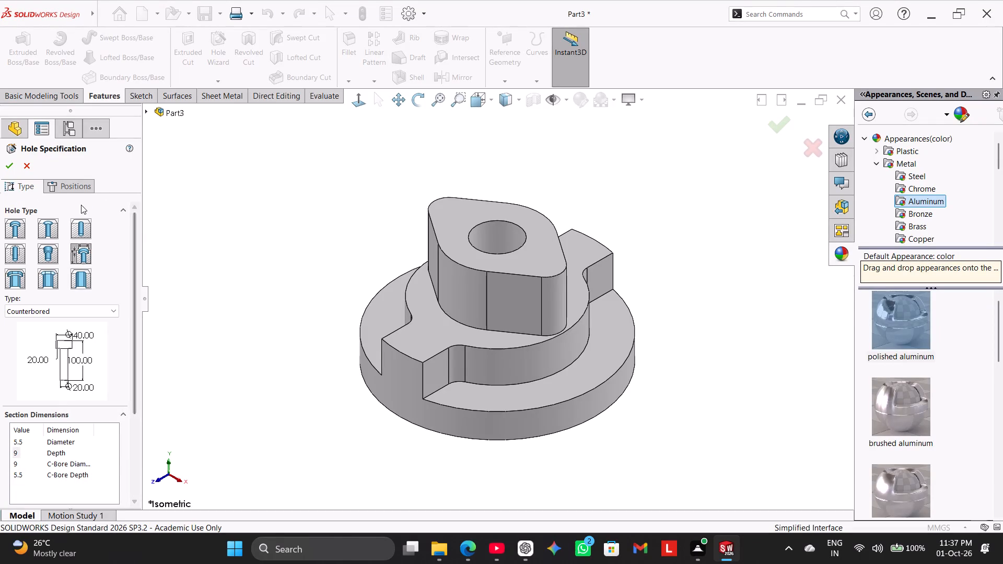
# On the flange's upper face, sketch an origin-centred circle for positioning the holes and set its diameter to 59 mm.
pyautogui.click(81, 190)
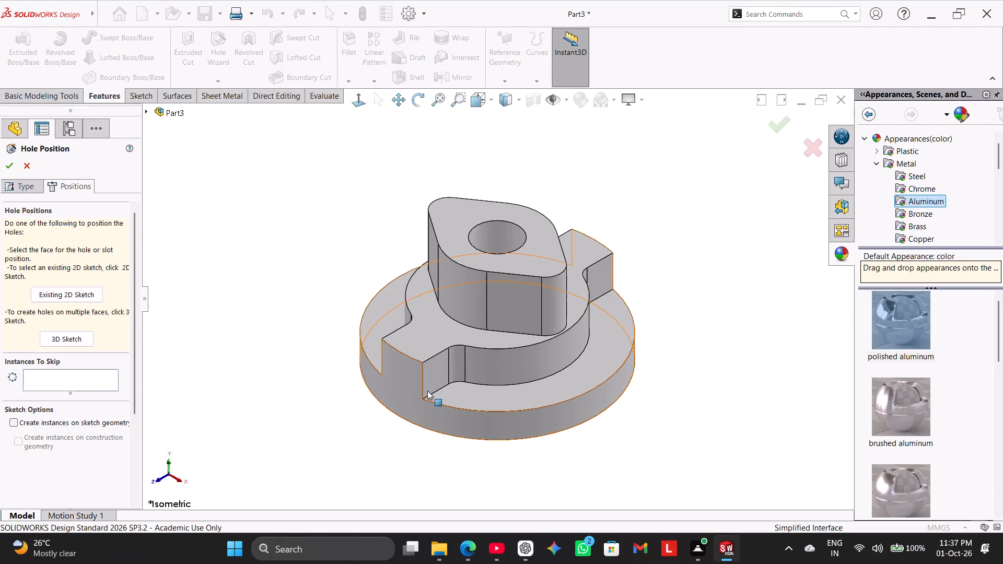
pyautogui.click(479, 397)
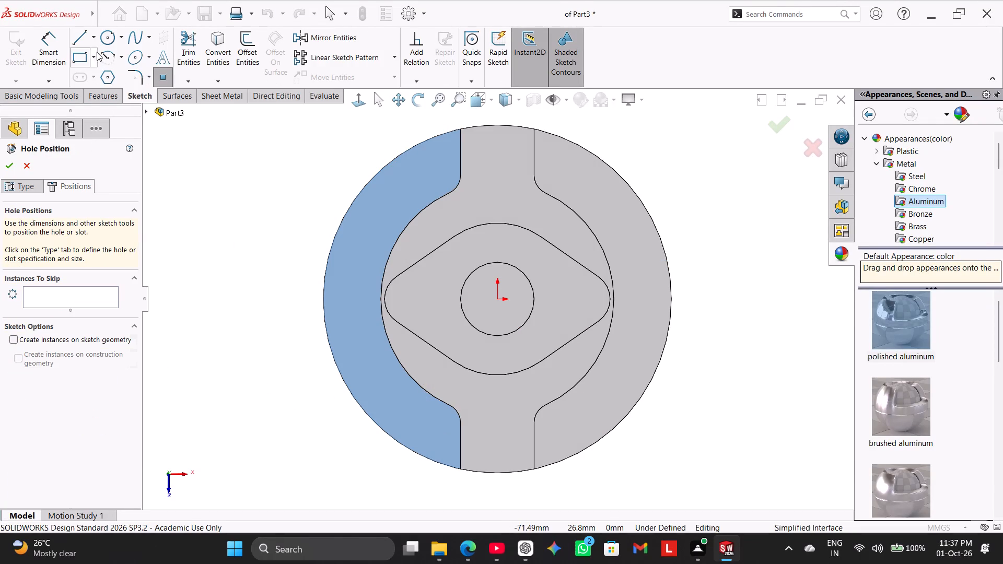
pyautogui.click(106, 34)
pyautogui.click(498, 300)
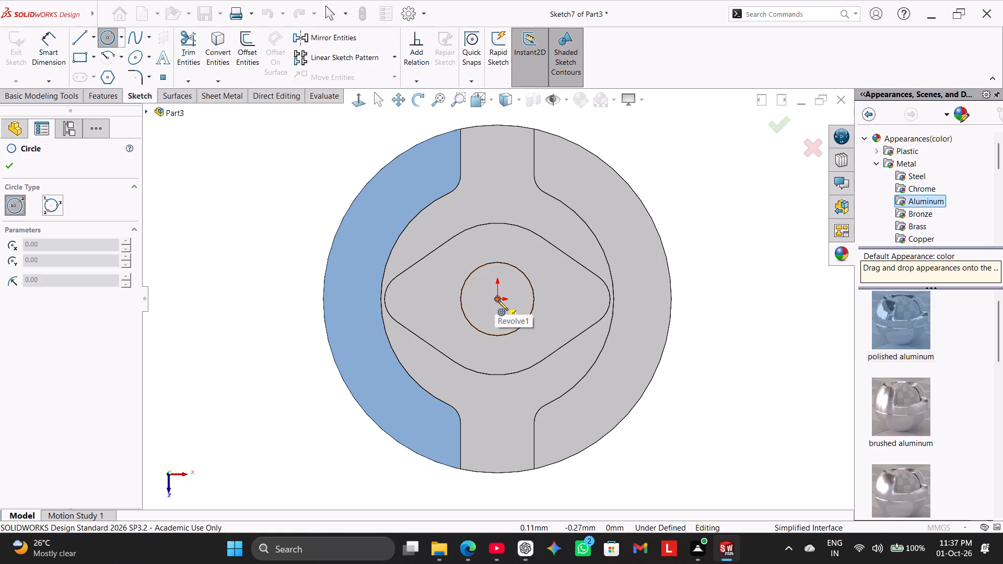
pyautogui.click(486, 451)
pyautogui.rightClick(203, 229)
pyautogui.click(224, 238)
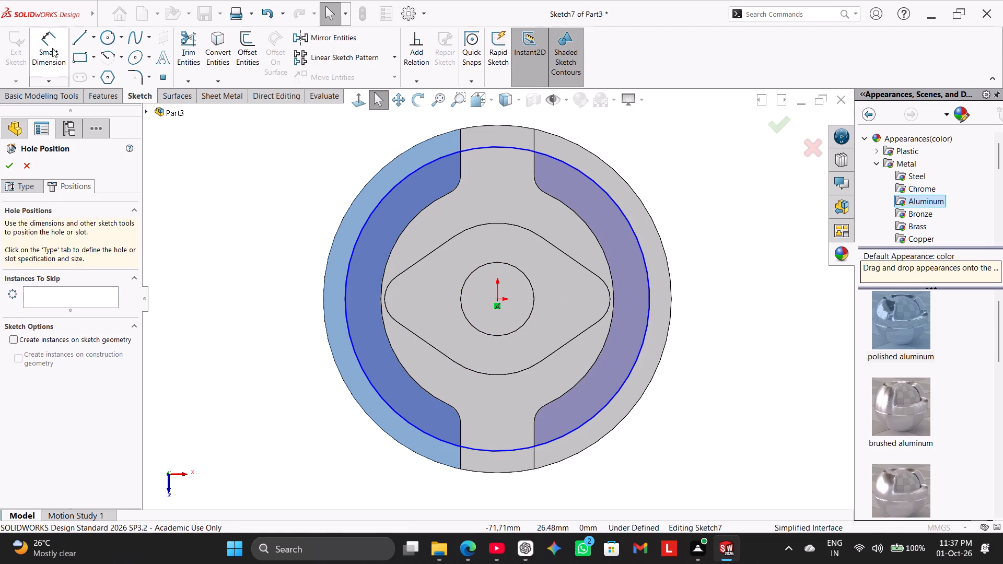
pyautogui.click(52, 48)
pyautogui.click(367, 224)
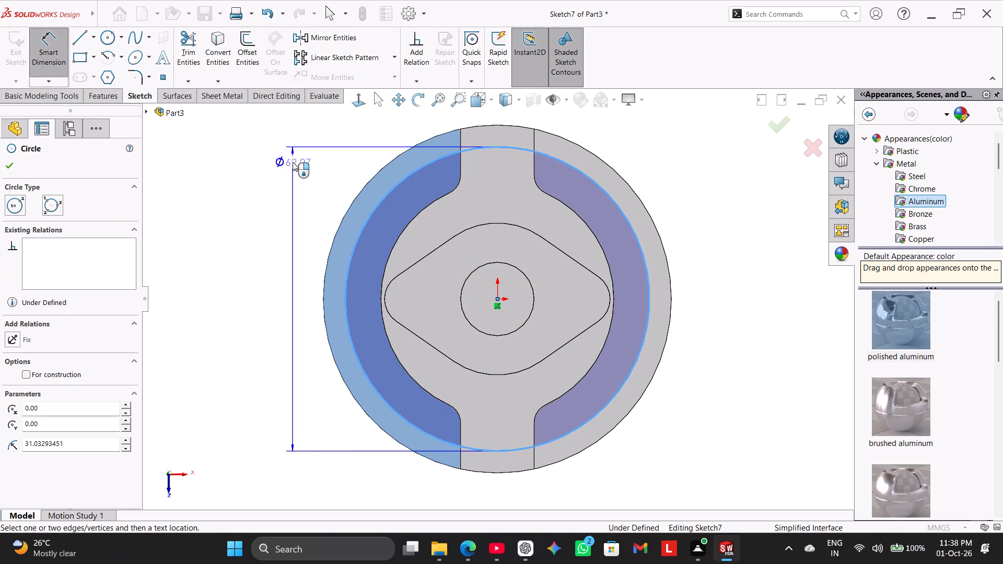
pyautogui.click(288, 136)
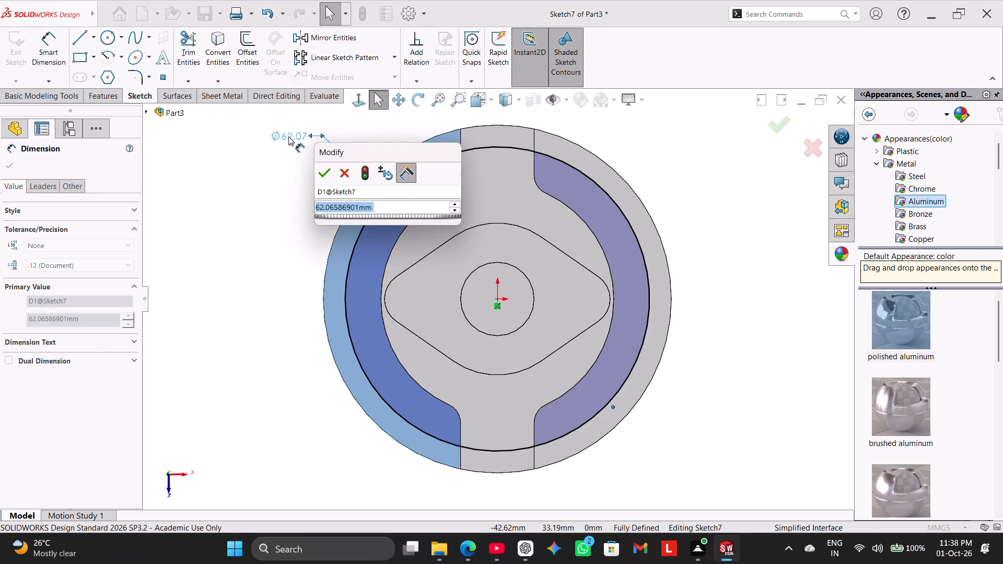
pyautogui.write('59')
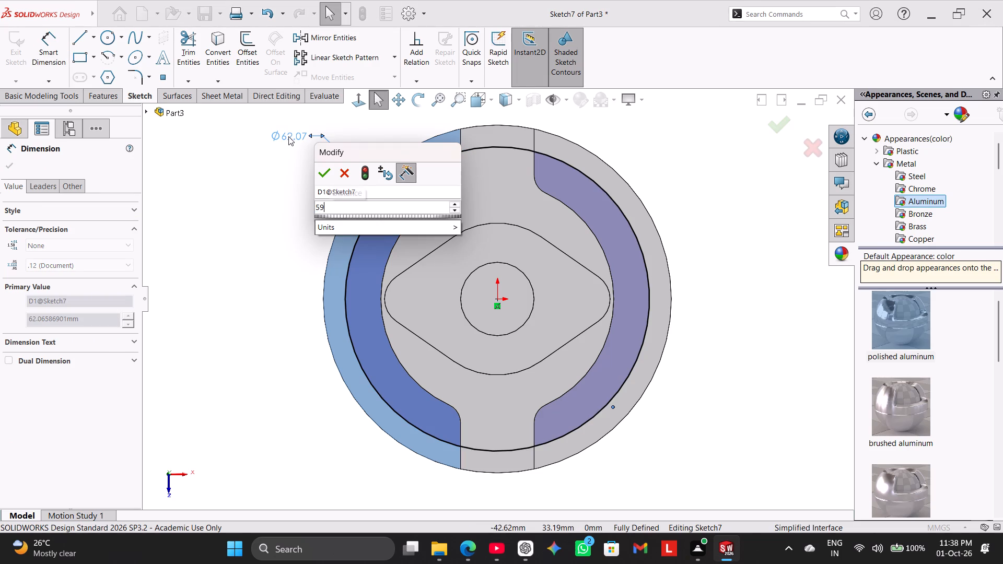
pyautogui.press('Return')
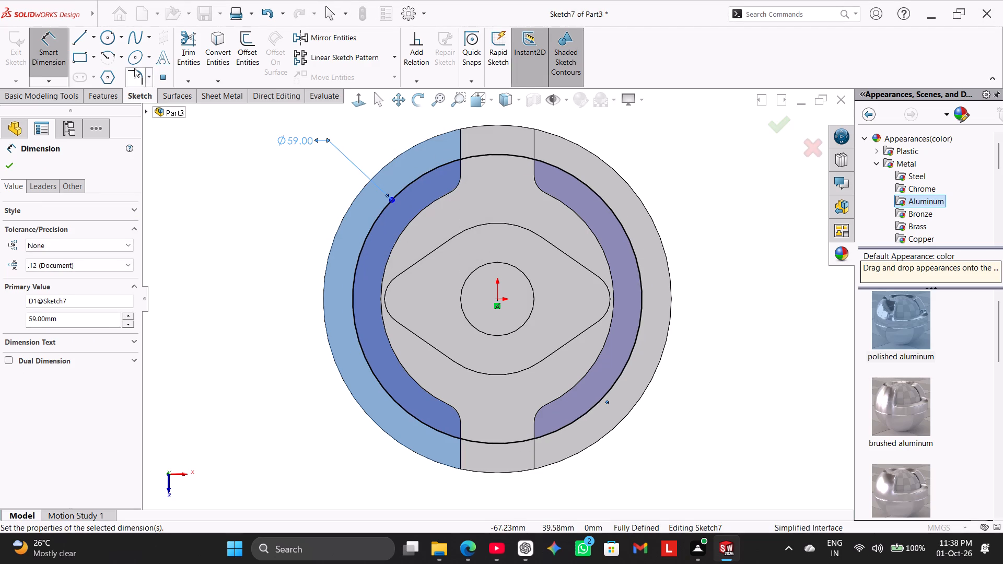
pyautogui.rightClick(223, 186)
pyautogui.click(252, 219)
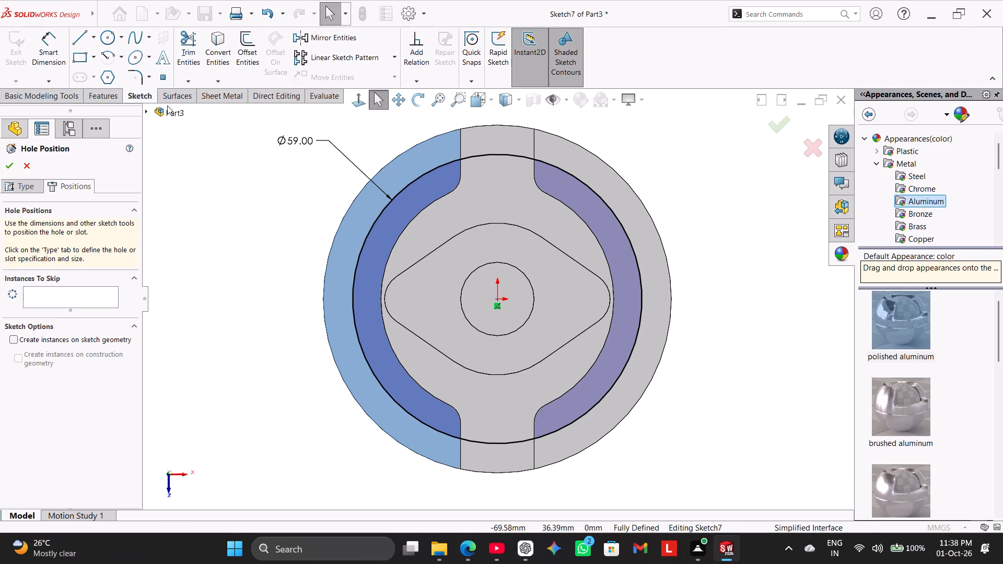
# Convert the 59 mm positioning circle to construction geometry.
pyautogui.rightClick(387, 202)
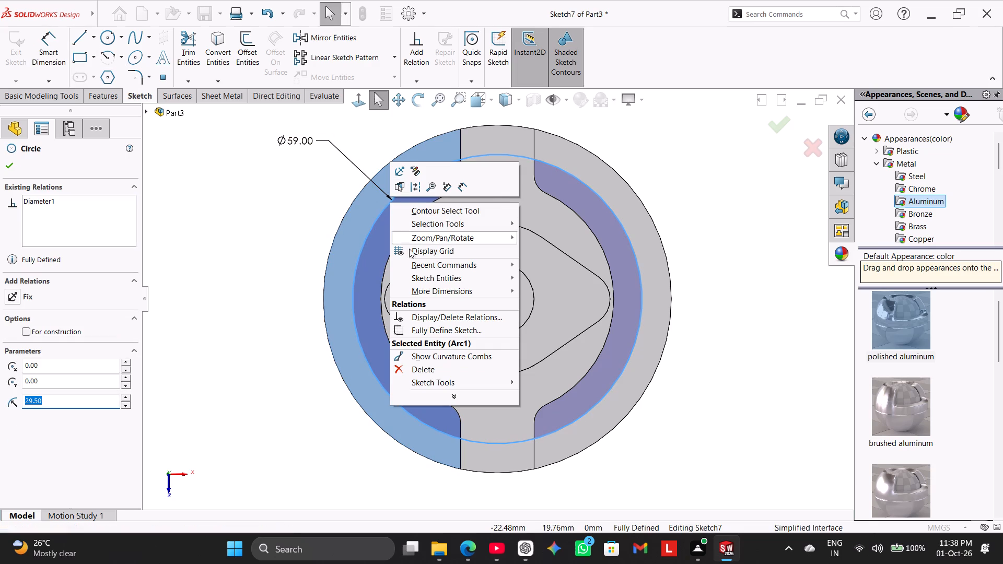
pyautogui.click(412, 189)
pyautogui.click(282, 242)
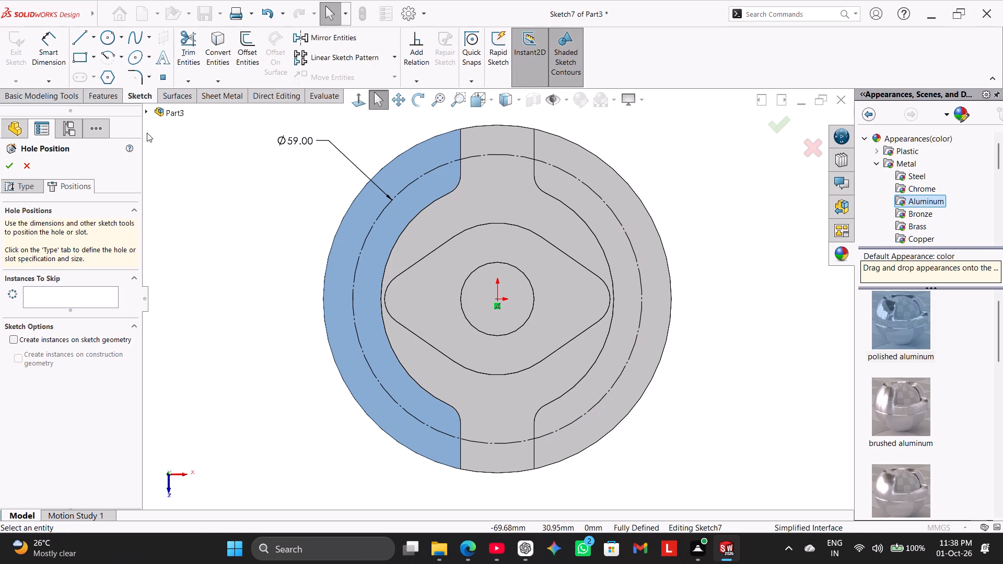
# Place a hole position point on the leftmost quadrant of the 59 mm construction circle.
pyautogui.click(160, 78)
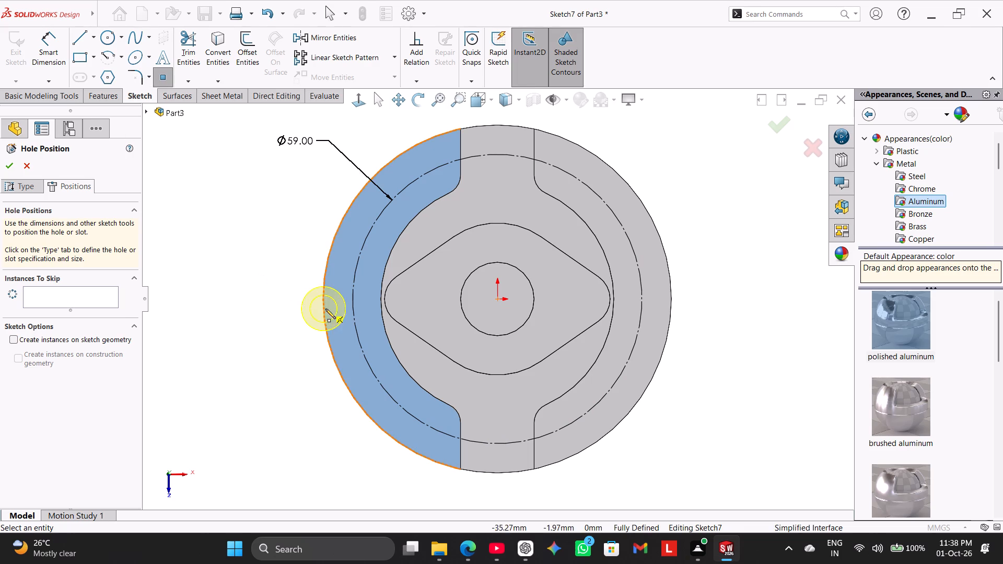
pyautogui.click(352, 300)
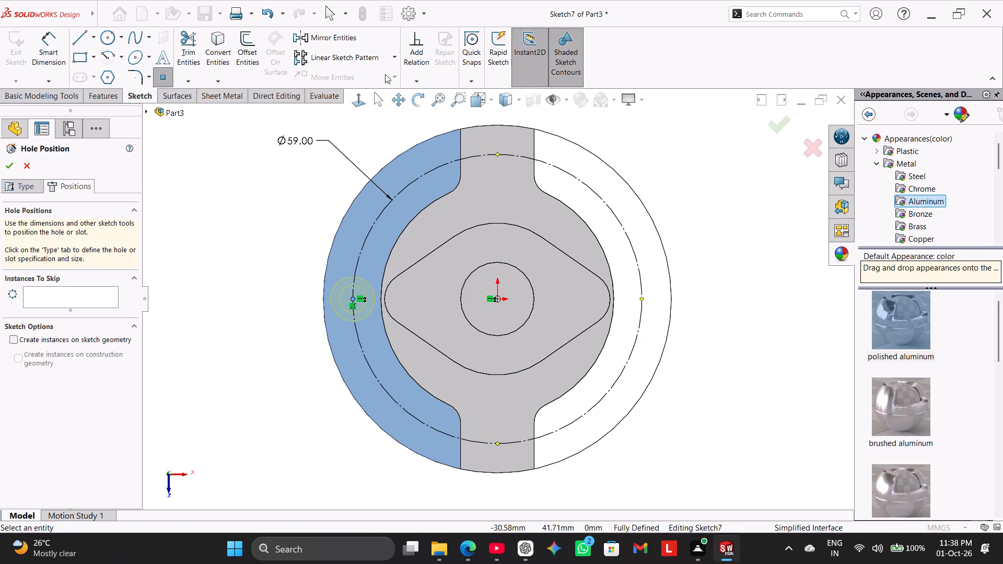
# Circular-pattern the hole point about the origin with 6 equally spaced instances over 360 degrees, and finish the counterbored hole feature.
pyautogui.click(394, 56)
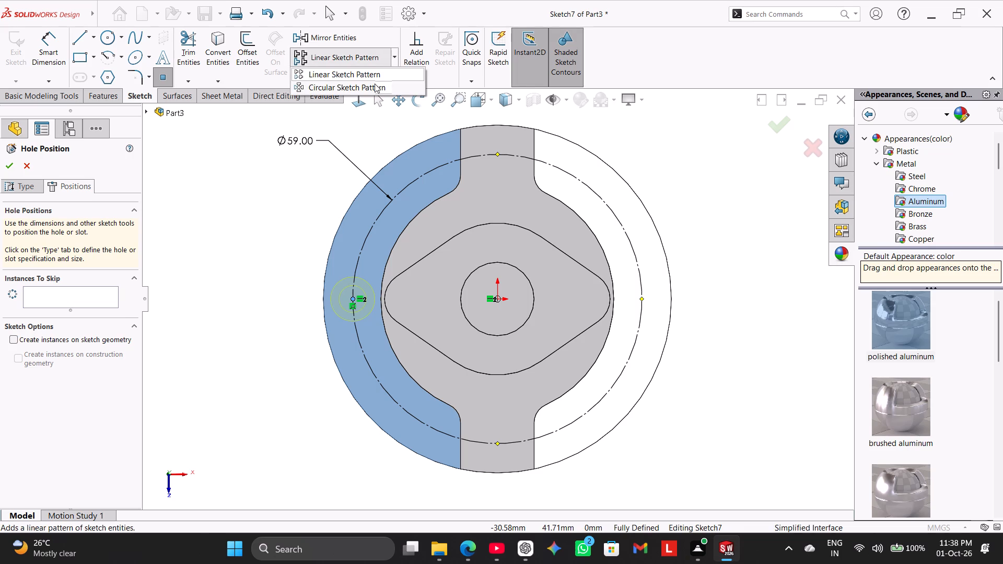
pyautogui.click(375, 84)
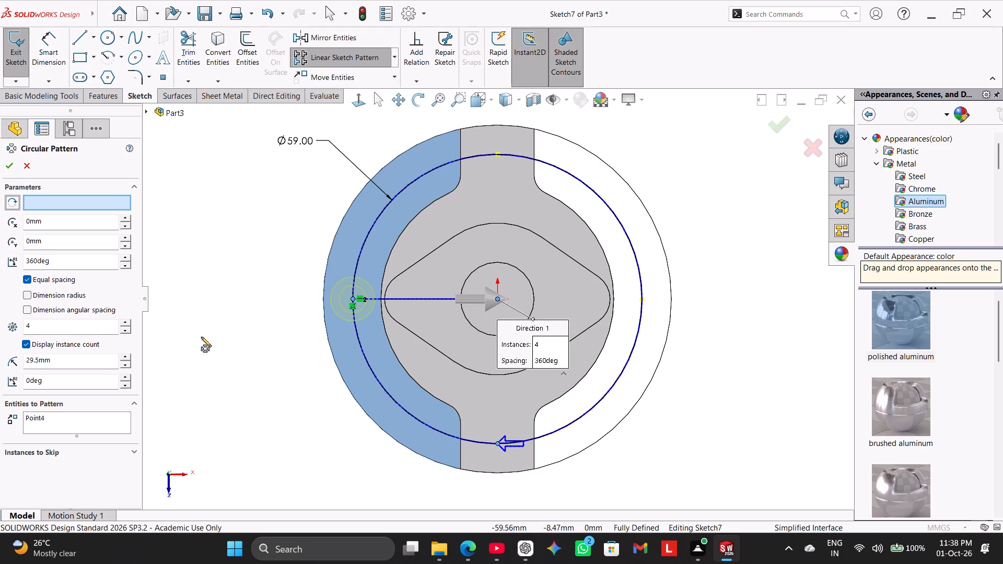
pyautogui.doubleClick(52, 322)
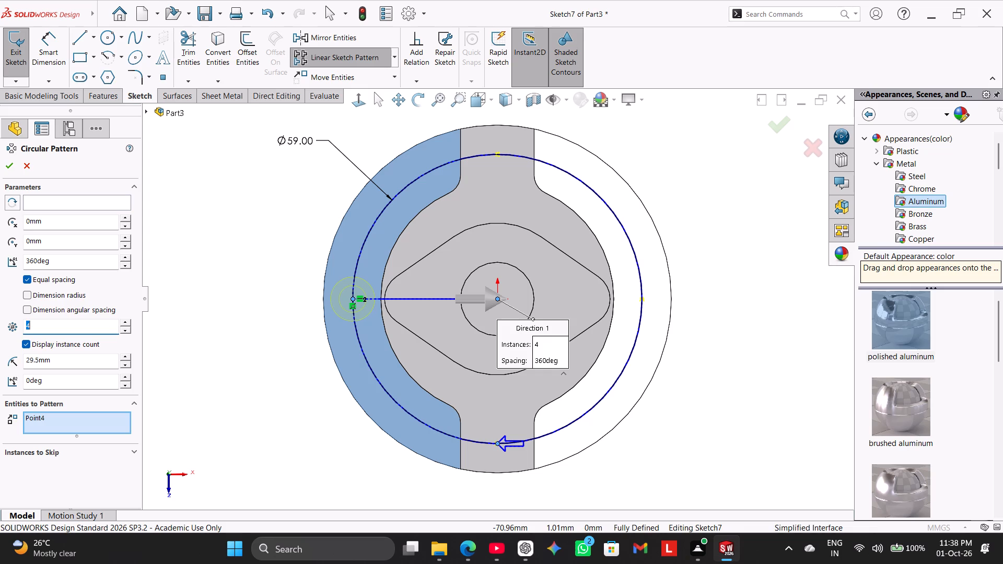
pyautogui.press('6')
pyautogui.press('Return')
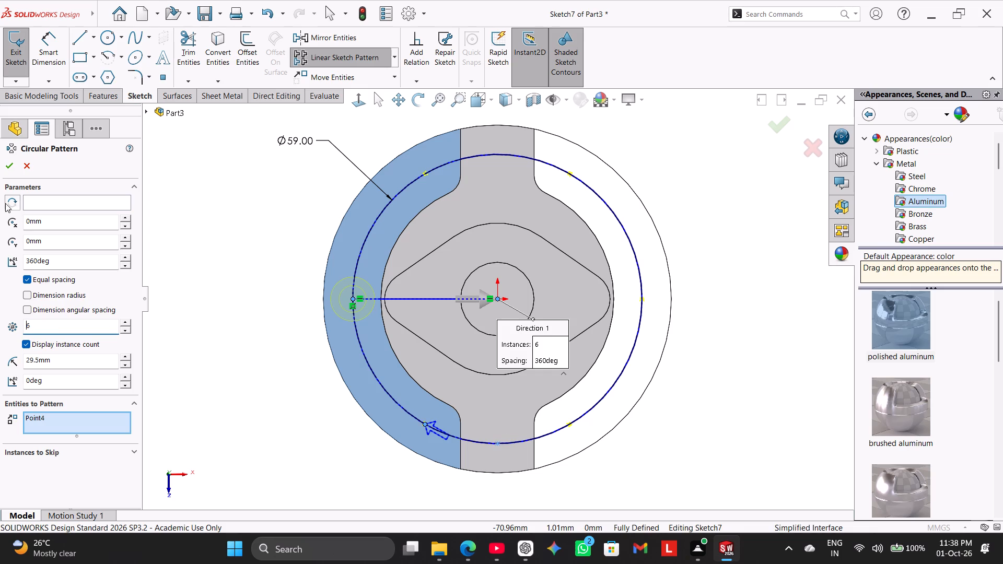
pyautogui.click(9, 170)
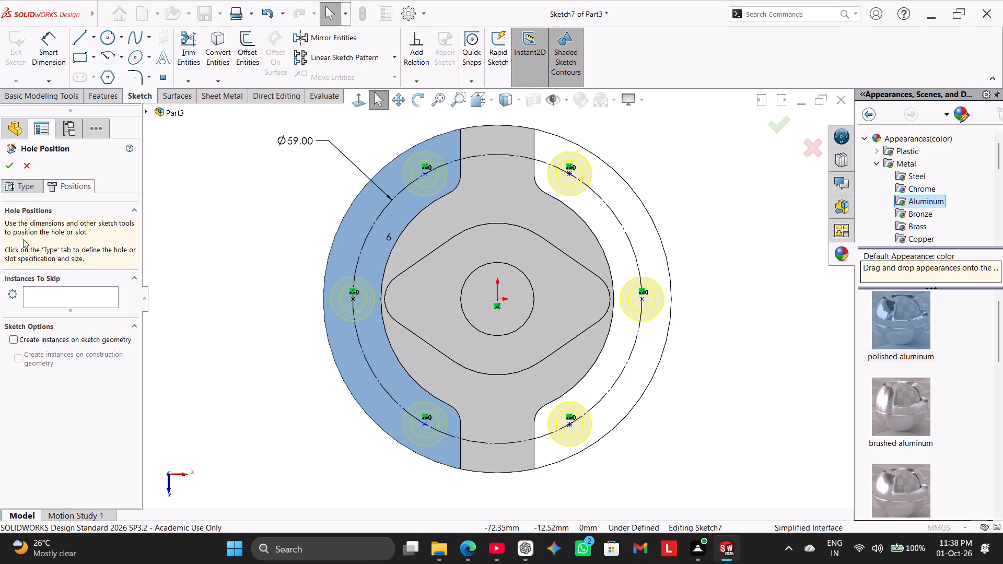
pyautogui.click(13, 166)
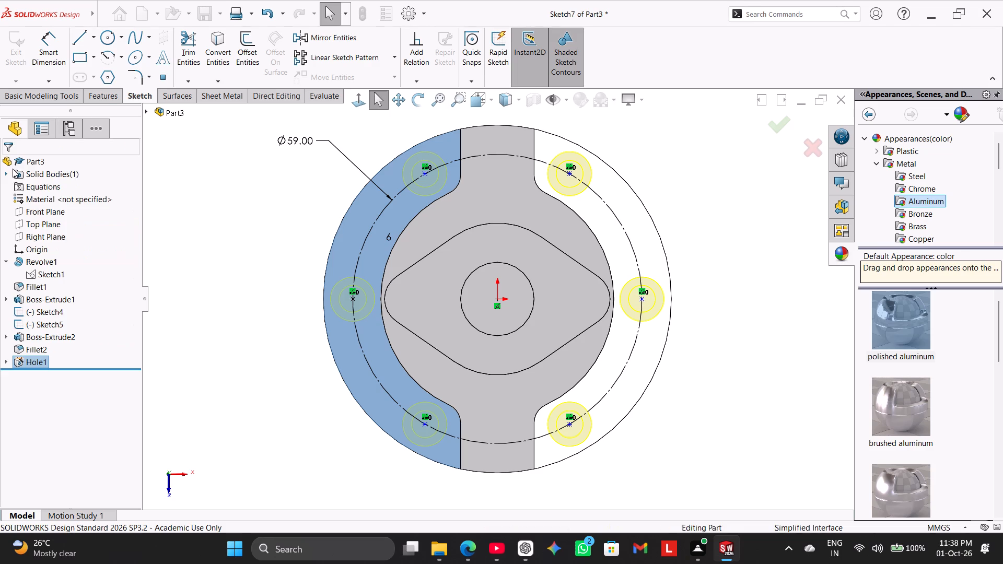
pyautogui.click(190, 382)
# Examine the counterbored holes from above and from the flange's underside, ending in the isometric view.
pyautogui.moveTo(201, 381); pyautogui.dragTo(224, 280, button='middle')
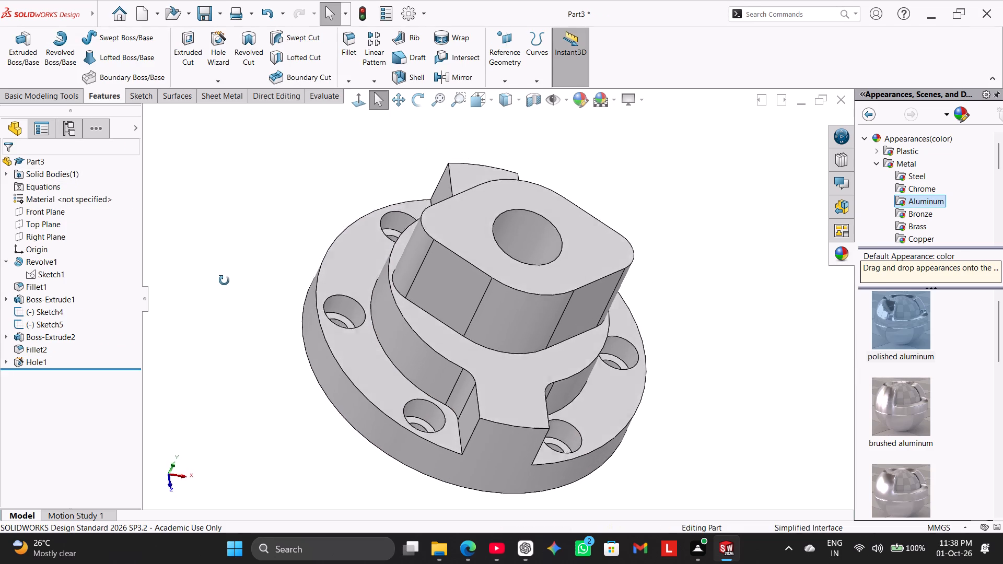
pyautogui.moveTo(224, 280); pyautogui.dragTo(251, 281, button='middle')
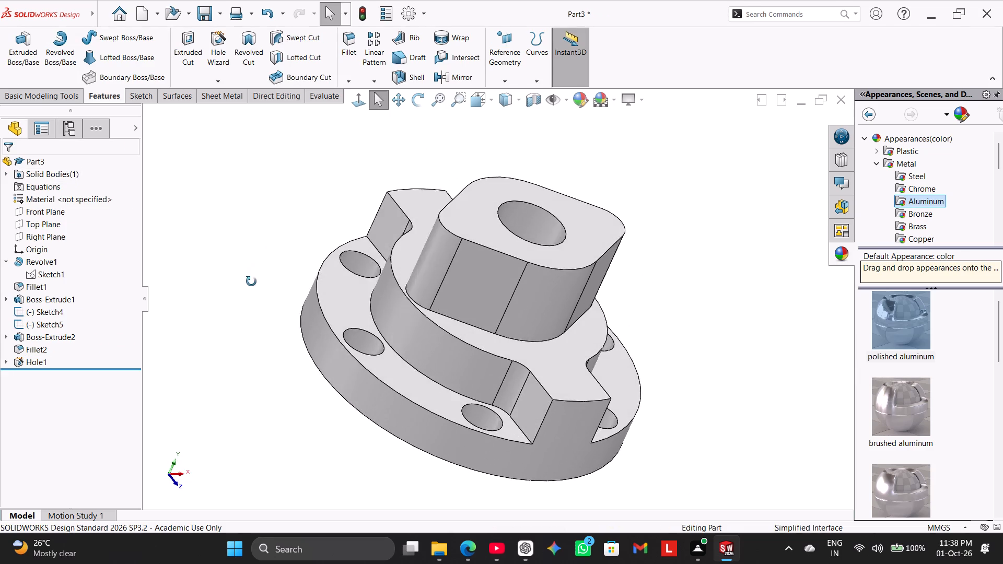
pyautogui.moveTo(251, 281); pyautogui.dragTo(249, 285, button='middle')
pyautogui.moveTo(210, 310); pyautogui.dragTo(329, 153, button='right')
pyautogui.moveTo(286, 327); pyautogui.dragTo(356, 208, button='middle')
pyautogui.scroll(1, 288, 326)
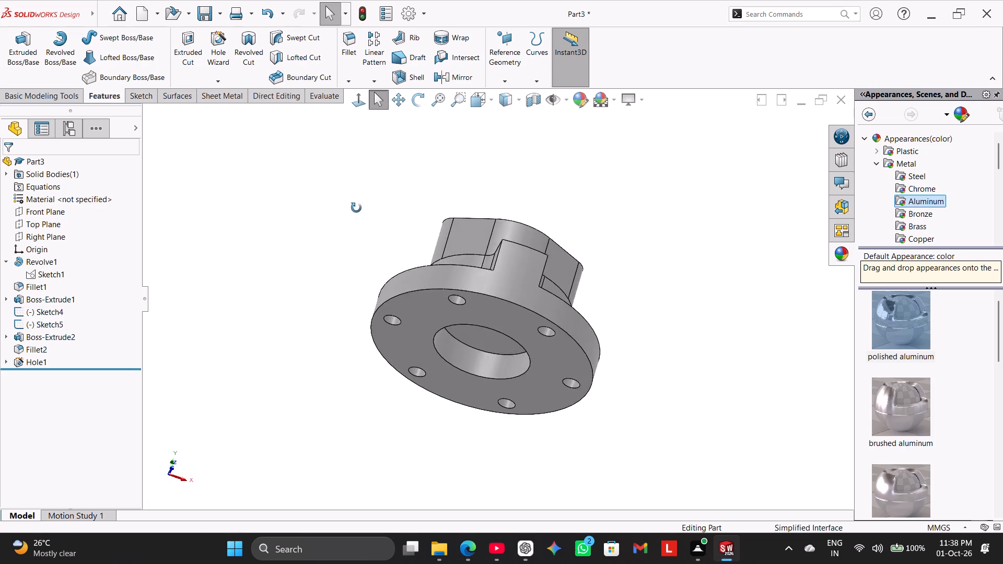
pyautogui.moveTo(356, 208); pyautogui.dragTo(336, 338, button='middle')
pyautogui.moveTo(285, 372); pyautogui.dragTo(352, 269, button='right')
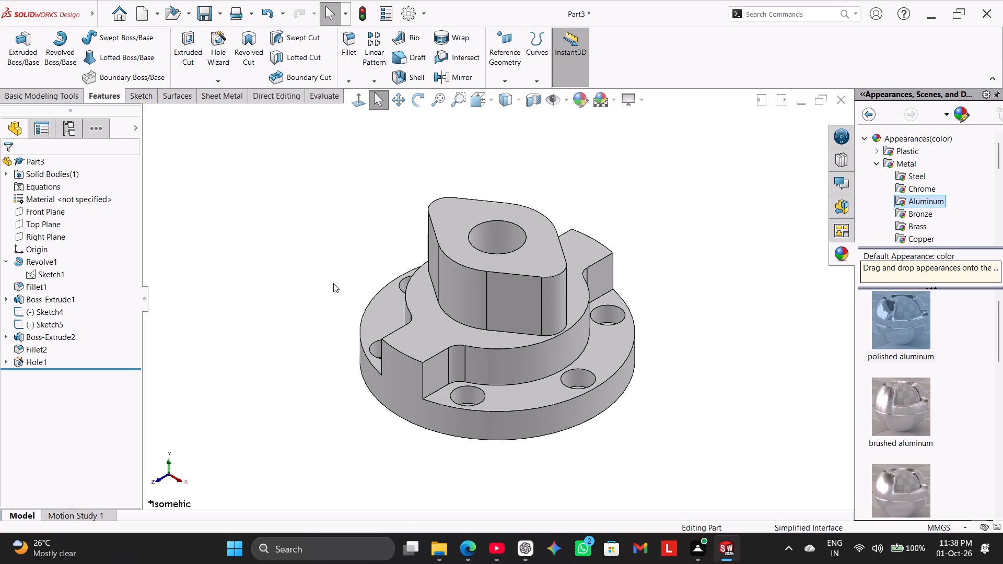
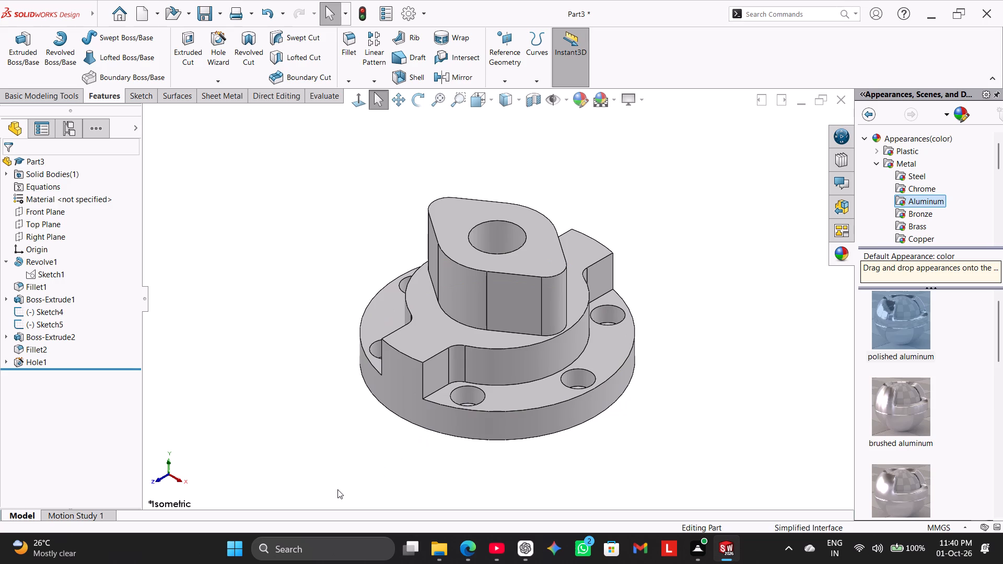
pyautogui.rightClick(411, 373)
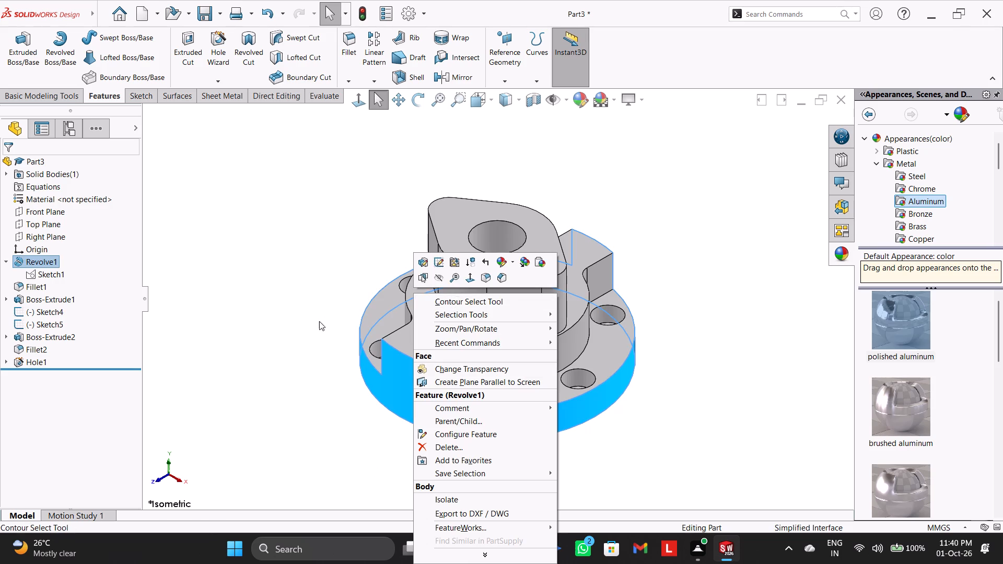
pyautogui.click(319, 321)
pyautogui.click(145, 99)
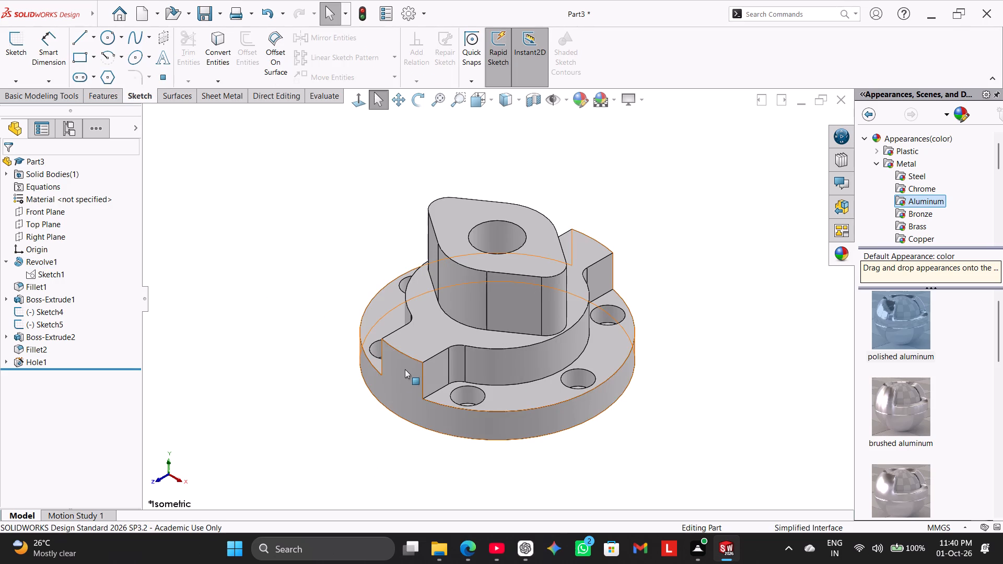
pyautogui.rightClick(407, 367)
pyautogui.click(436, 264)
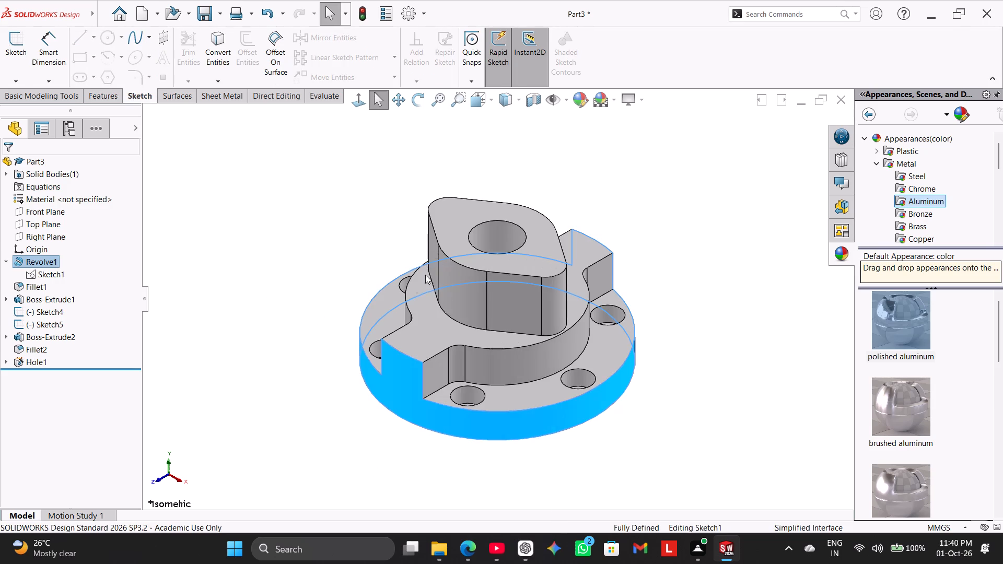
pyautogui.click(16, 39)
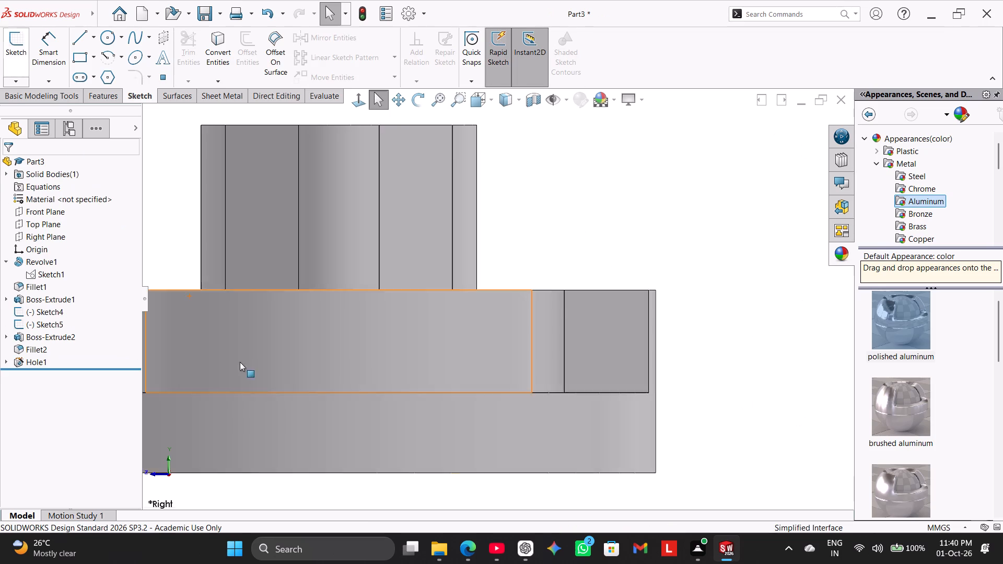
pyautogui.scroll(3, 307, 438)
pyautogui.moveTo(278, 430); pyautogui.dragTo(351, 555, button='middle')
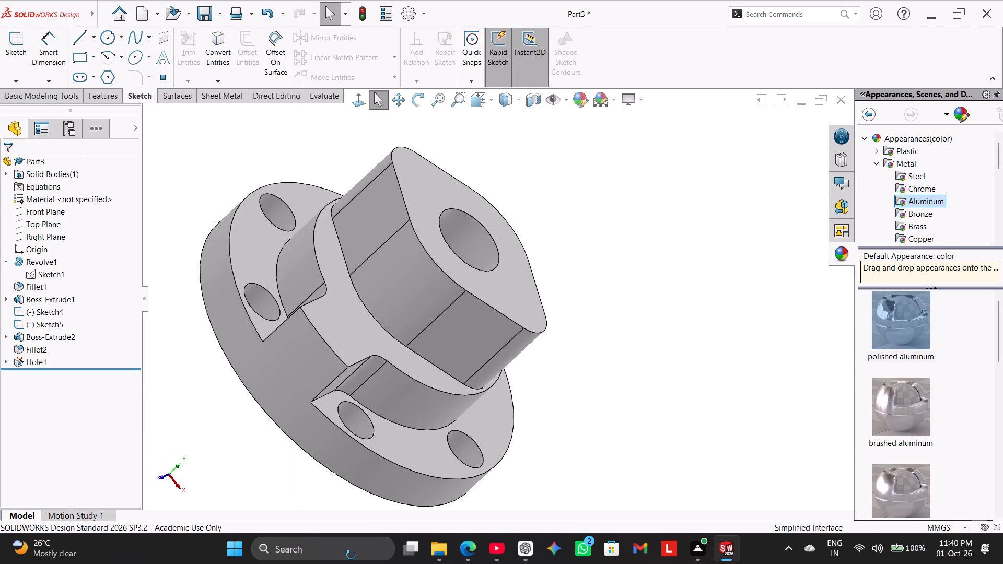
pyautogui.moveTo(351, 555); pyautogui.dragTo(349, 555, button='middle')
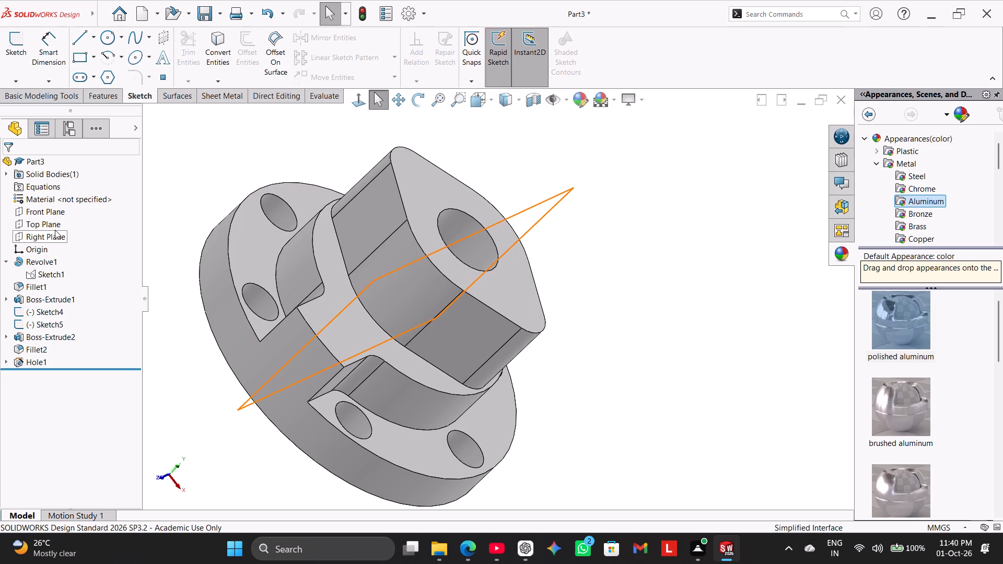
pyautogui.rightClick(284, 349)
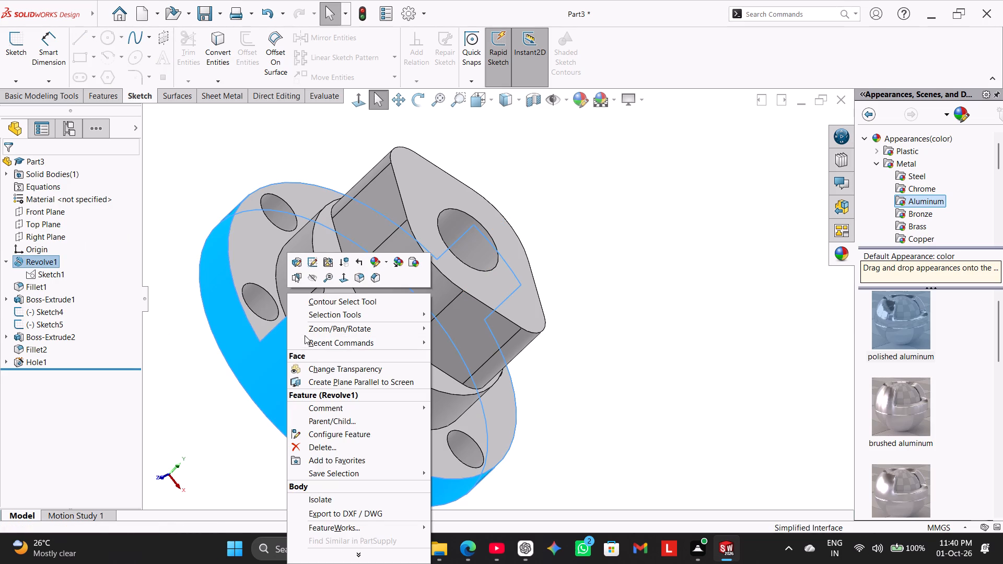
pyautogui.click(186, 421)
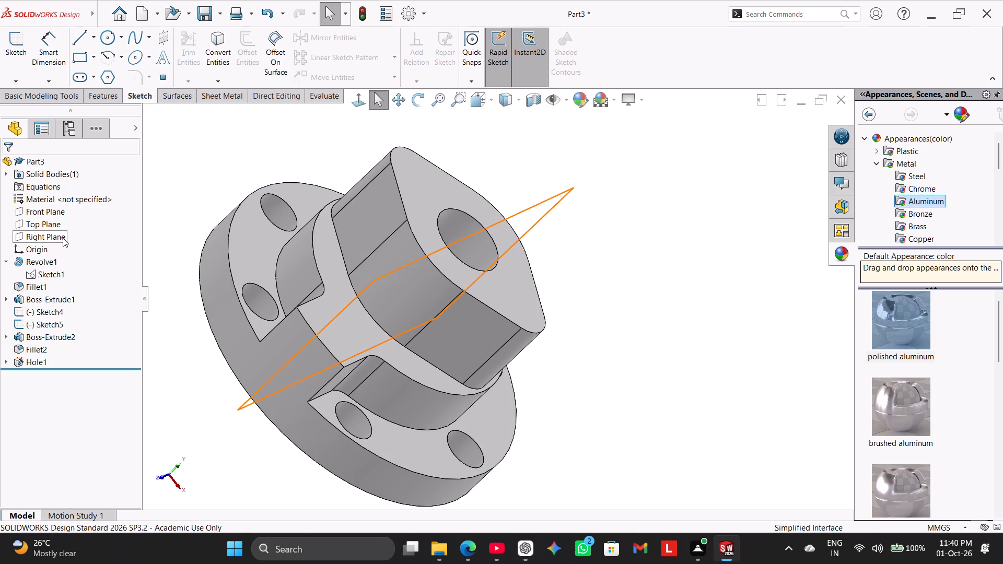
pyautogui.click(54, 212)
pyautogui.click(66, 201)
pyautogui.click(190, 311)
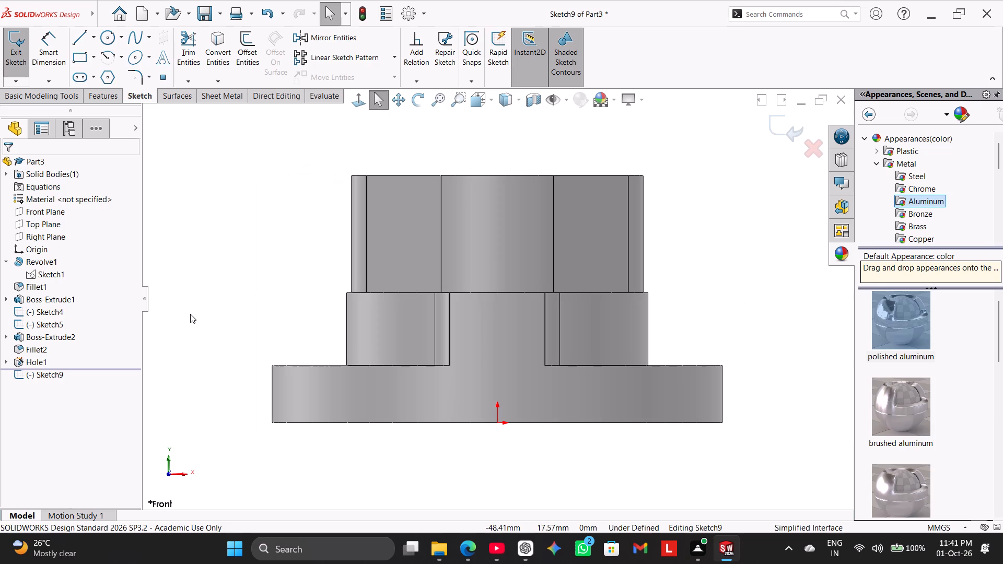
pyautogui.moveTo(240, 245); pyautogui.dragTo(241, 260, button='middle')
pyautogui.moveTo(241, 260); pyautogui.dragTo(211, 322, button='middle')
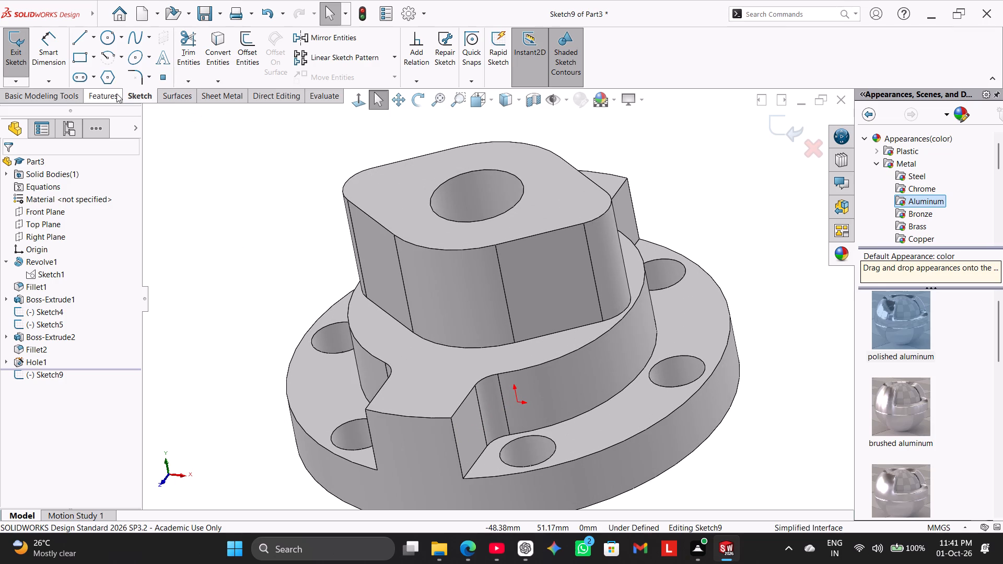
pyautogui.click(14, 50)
# Begin a new Hole Wizard legacy hole and set its type to C-Bored Drilled.
pyautogui.click(113, 99)
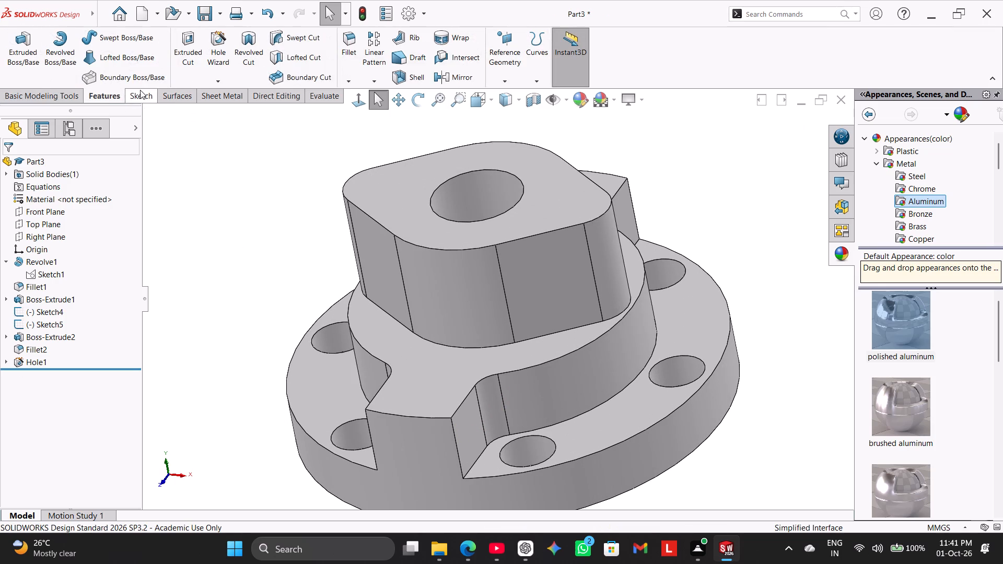
pyautogui.click(216, 50)
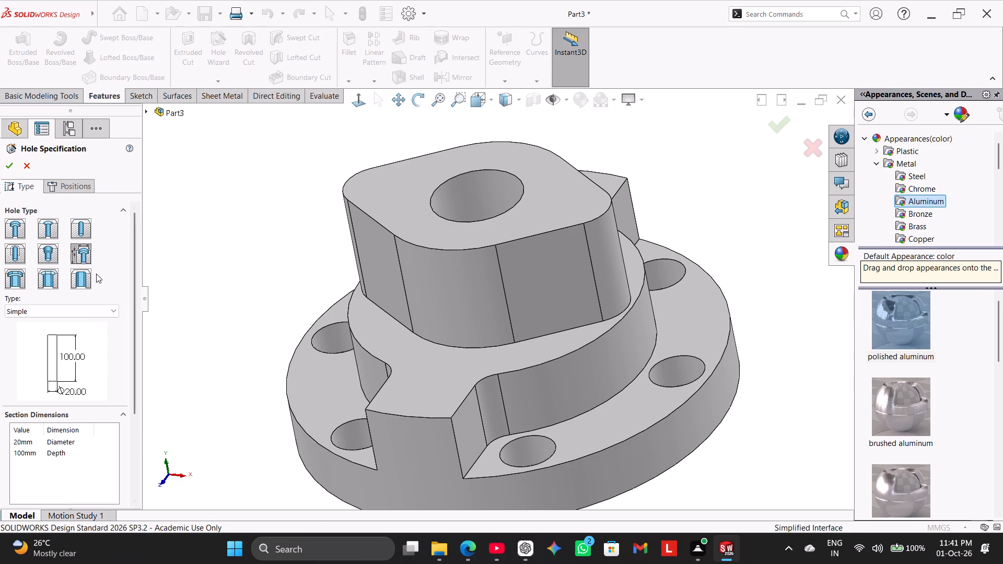
pyautogui.click(85, 253)
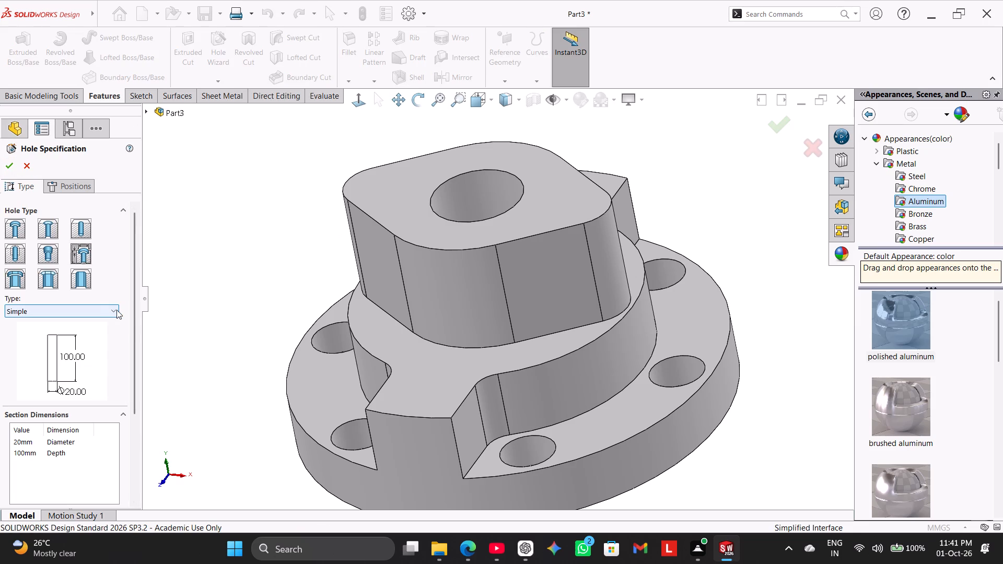
pyautogui.click(115, 310)
pyautogui.click(91, 321)
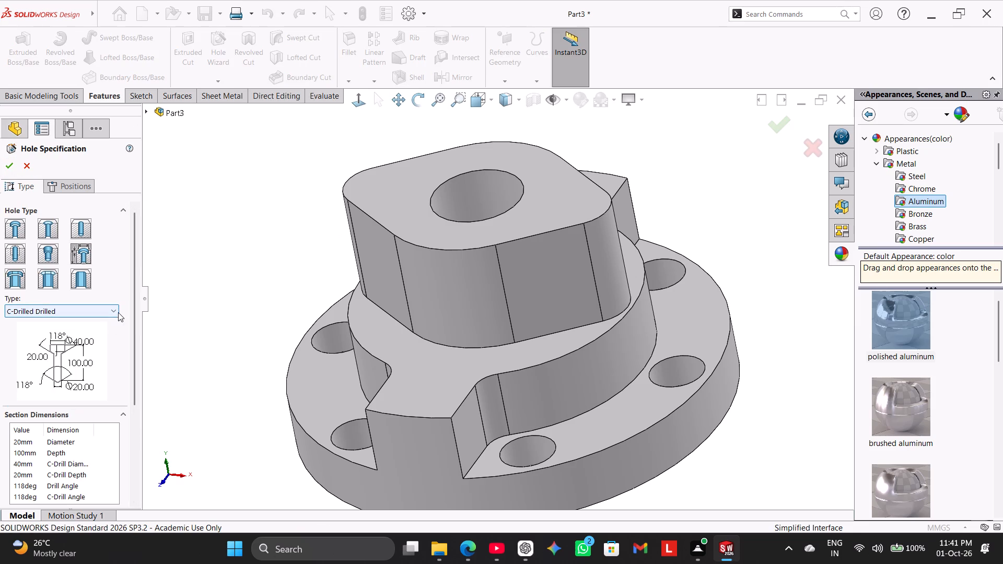
pyautogui.click(118, 312)
pyautogui.click(98, 328)
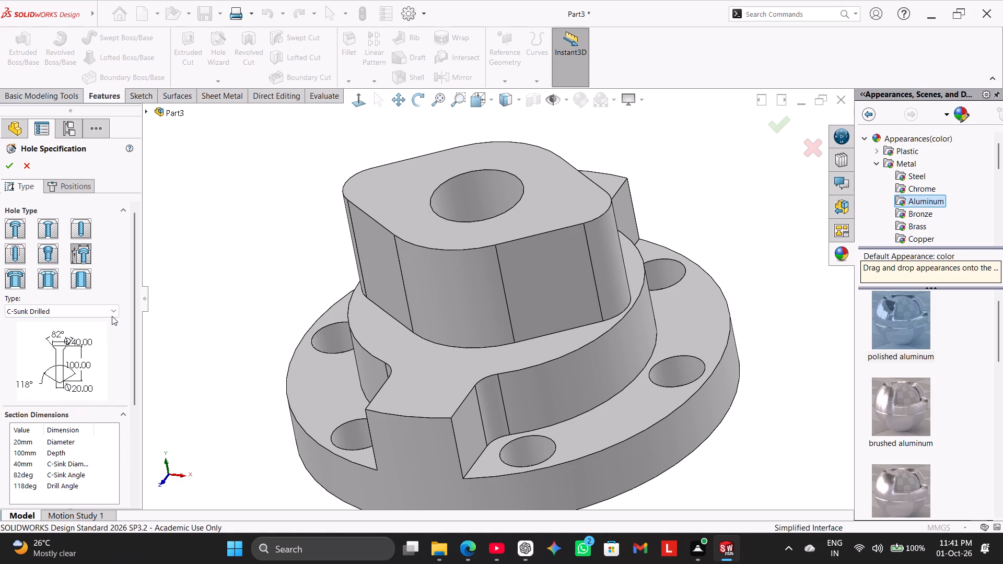
pyautogui.click(113, 312)
pyautogui.click(91, 338)
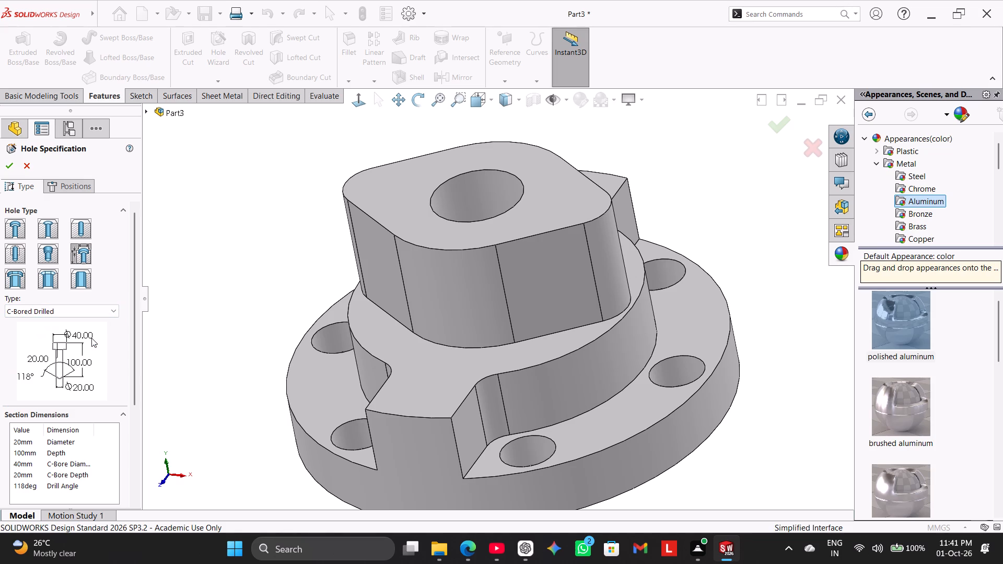
# Set the counterbored drilled hole's diameter to 5.7 mm and its depth to 16 mm.
pyautogui.scroll(-1, 78, 367)
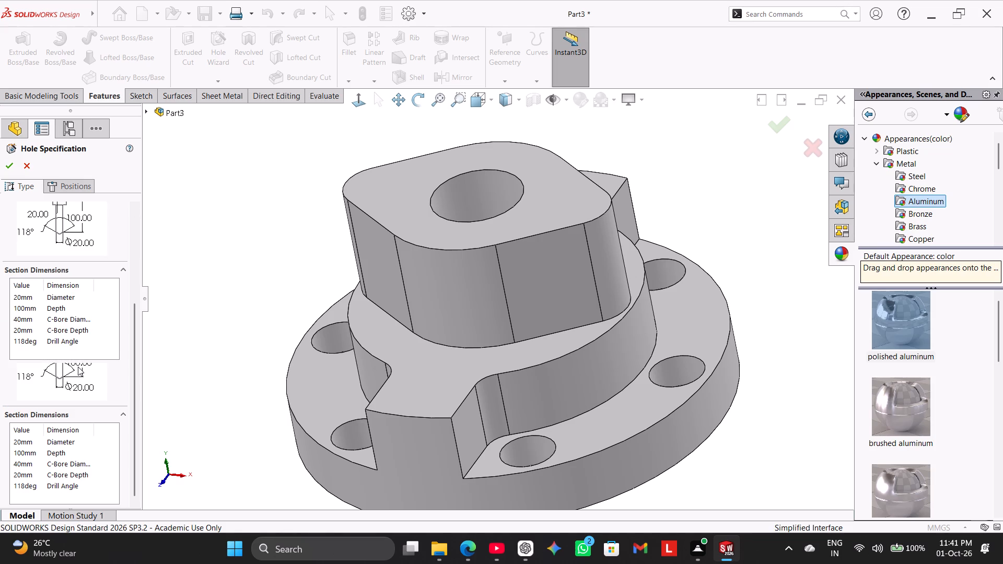
pyautogui.scroll(1, 78, 367)
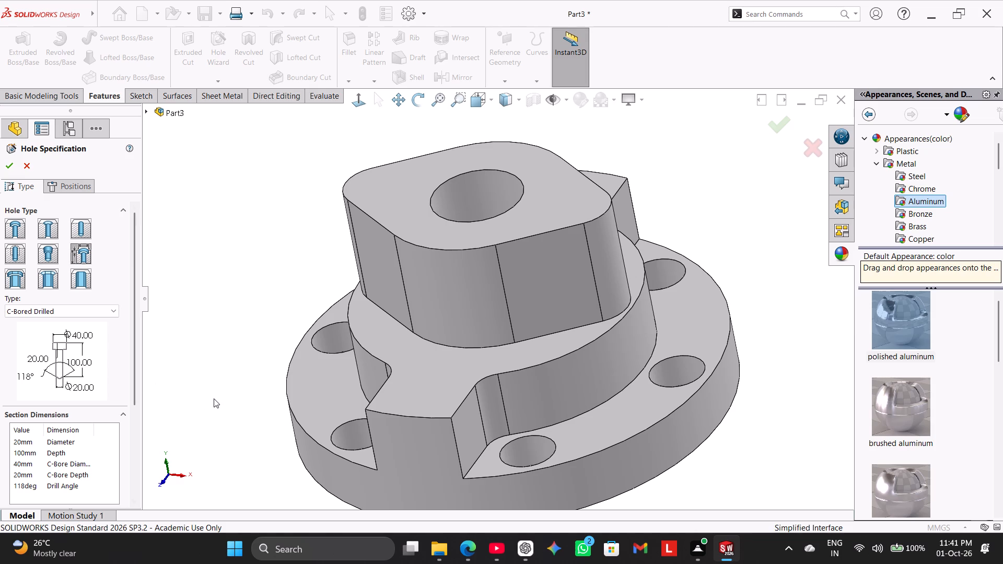
pyautogui.scroll(1, 214, 398)
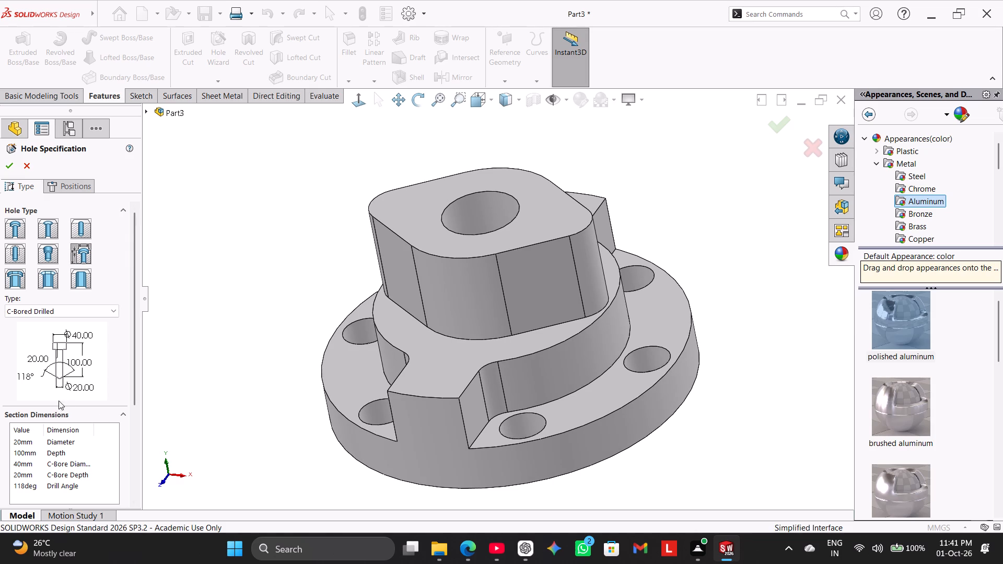
pyautogui.doubleClick(23, 440)
pyautogui.write('5.')
pyautogui.press('7')
pyautogui.press('Return')
pyautogui.doubleClick(27, 453)
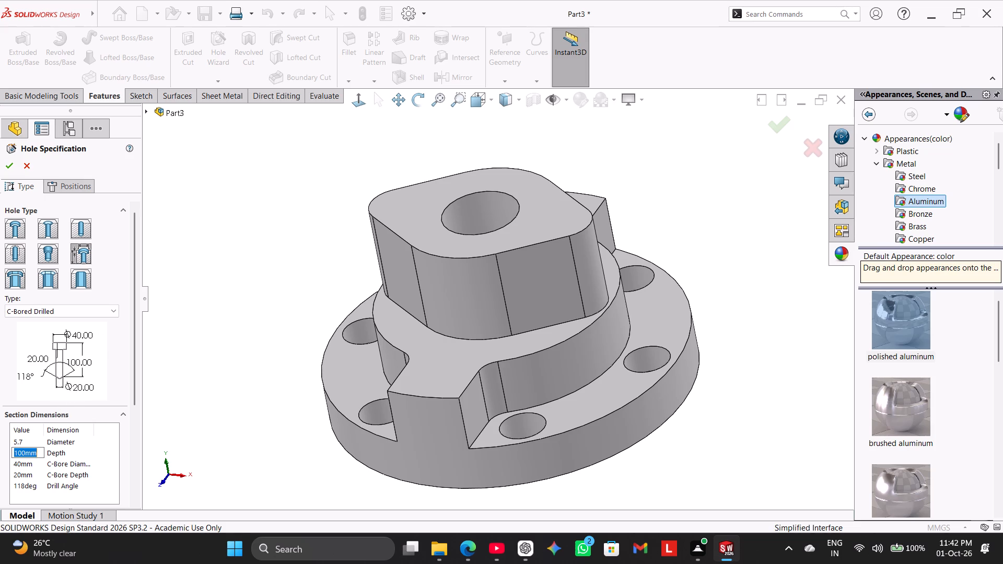
pyautogui.write('16')
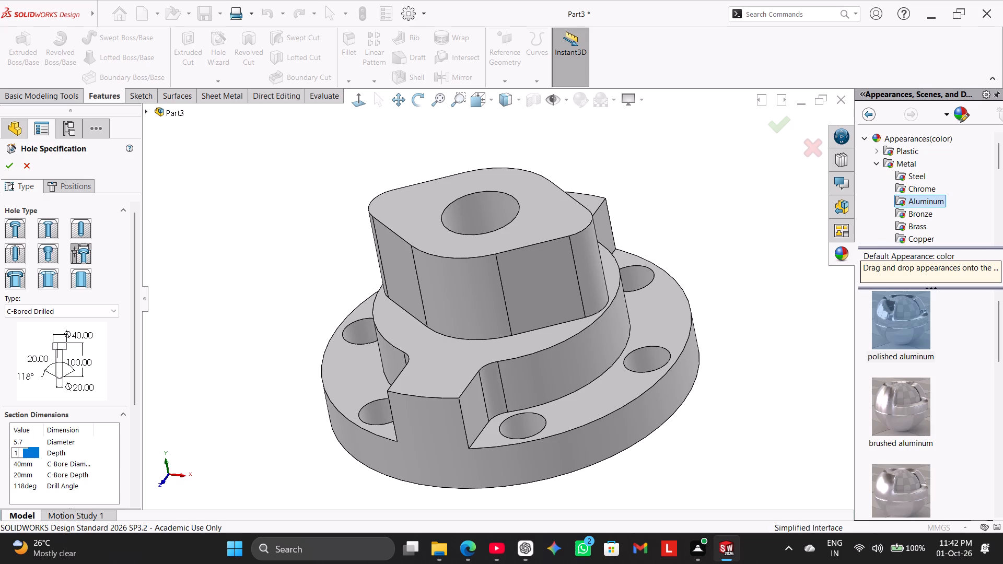
pyautogui.press('Return')
# Set the hole's counterbore diameter to 10 mm, counterbore depth to 2 mm and drill angle to 118 degrees.
pyautogui.doubleClick(28, 464)
pyautogui.write('10')
pyautogui.press('Return')
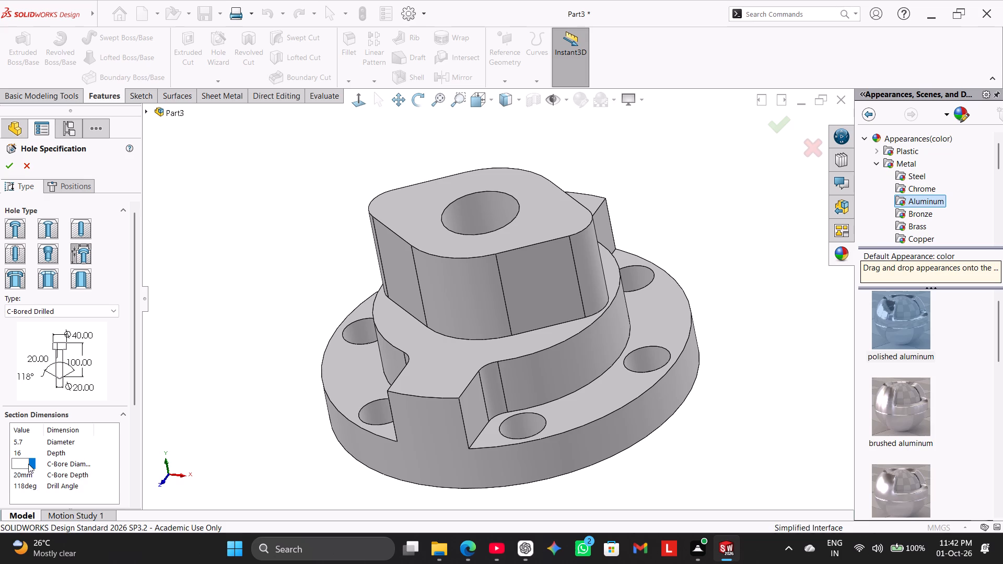
pyautogui.doubleClick(29, 471)
pyautogui.press('2')
pyautogui.press('Return')
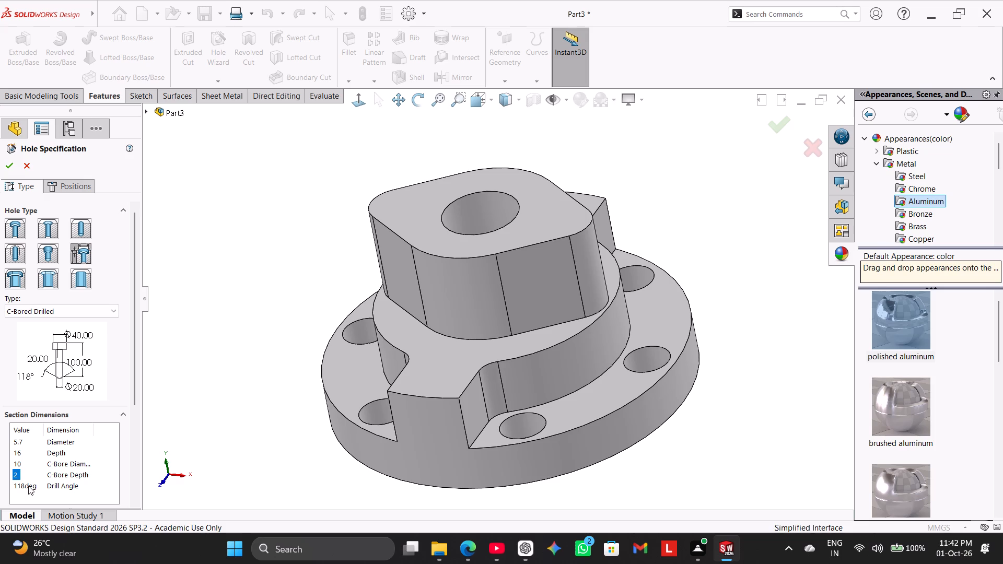
pyautogui.doubleClick(28, 486)
pyautogui.write('118')
pyautogui.press('Return')
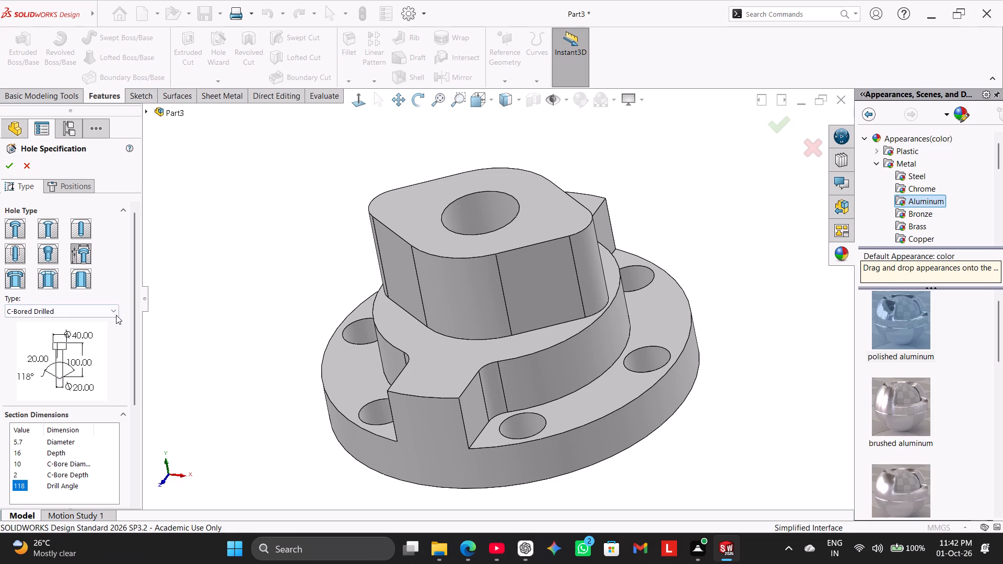
# Review the counterbored hole's specification and start its position sketch on the flange's outer side face.
pyautogui.moveTo(132, 292); pyautogui.dragTo(139, 406)
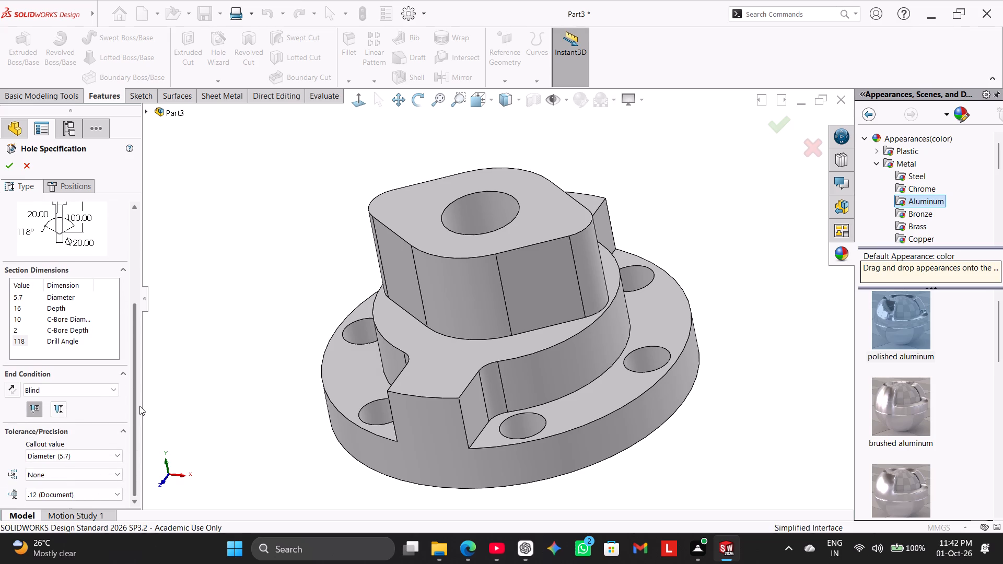
pyautogui.moveTo(139, 406); pyautogui.dragTo(157, 236)
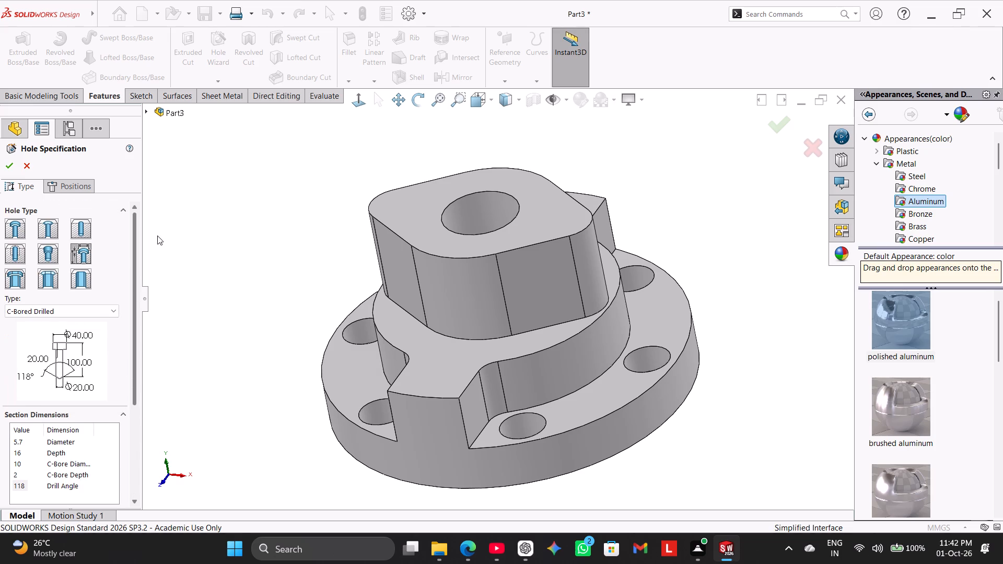
pyautogui.moveTo(157, 236); pyautogui.dragTo(155, 217)
pyautogui.click(75, 190)
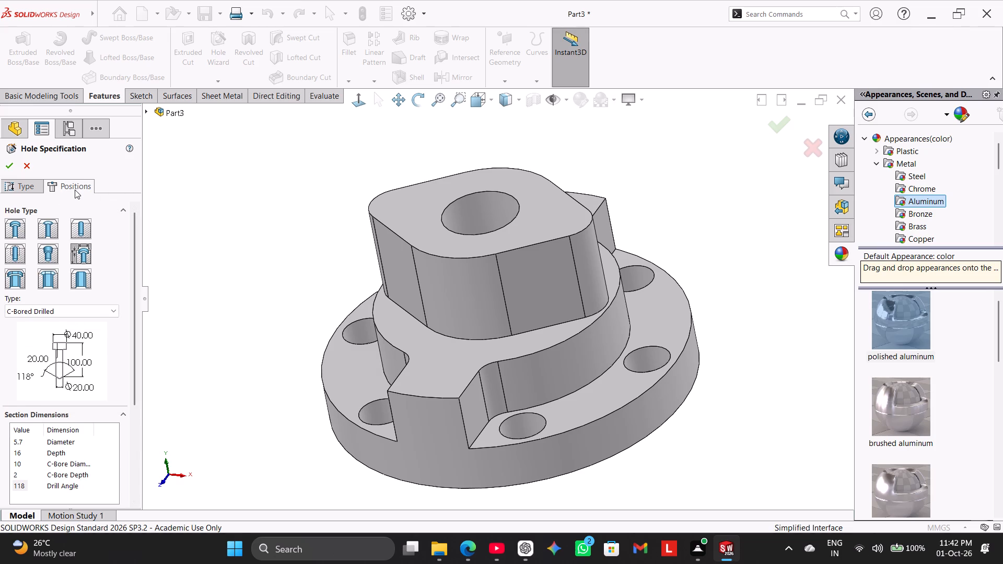
pyautogui.click(436, 436)
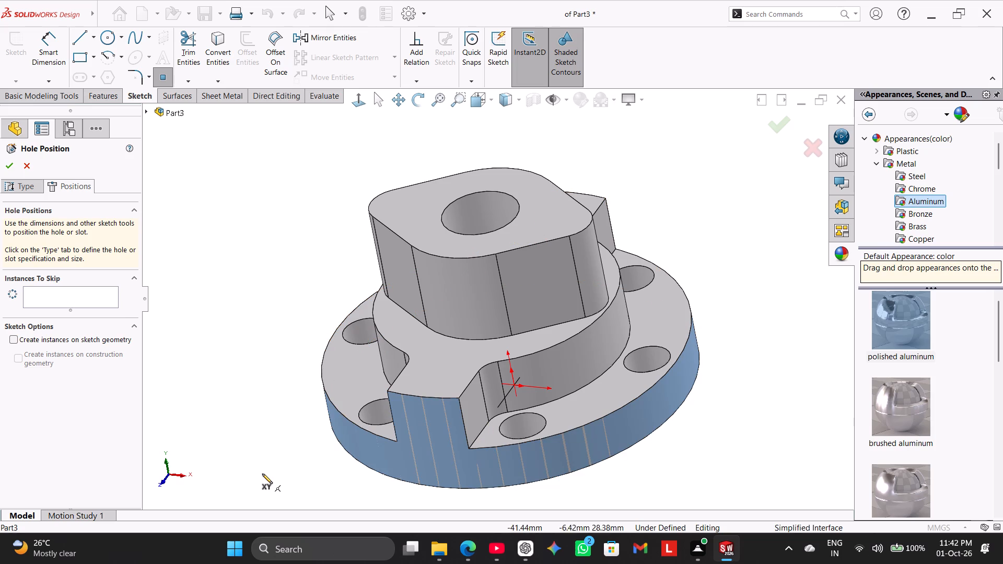
pyautogui.moveTo(302, 466); pyautogui.dragTo(332, 419, button='middle')
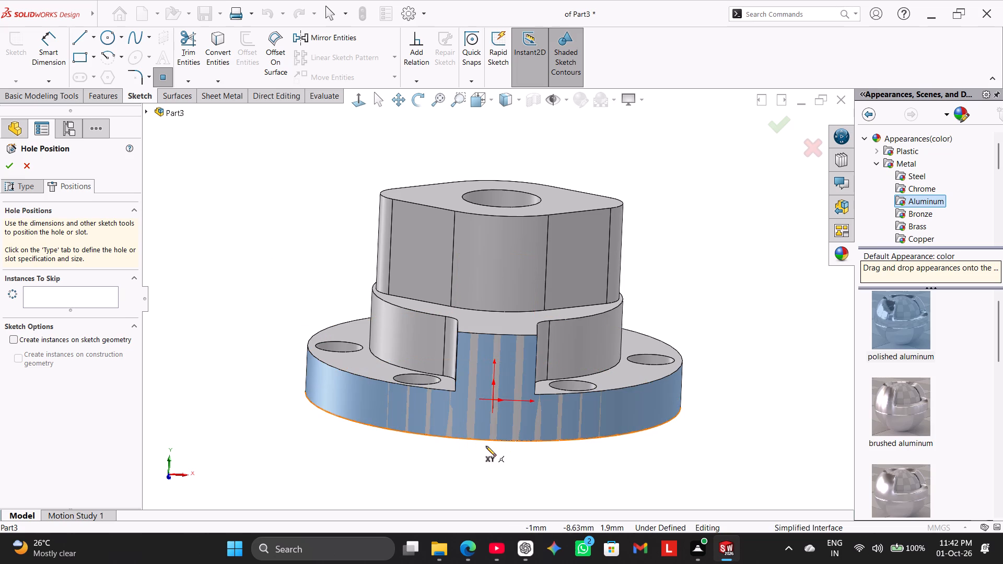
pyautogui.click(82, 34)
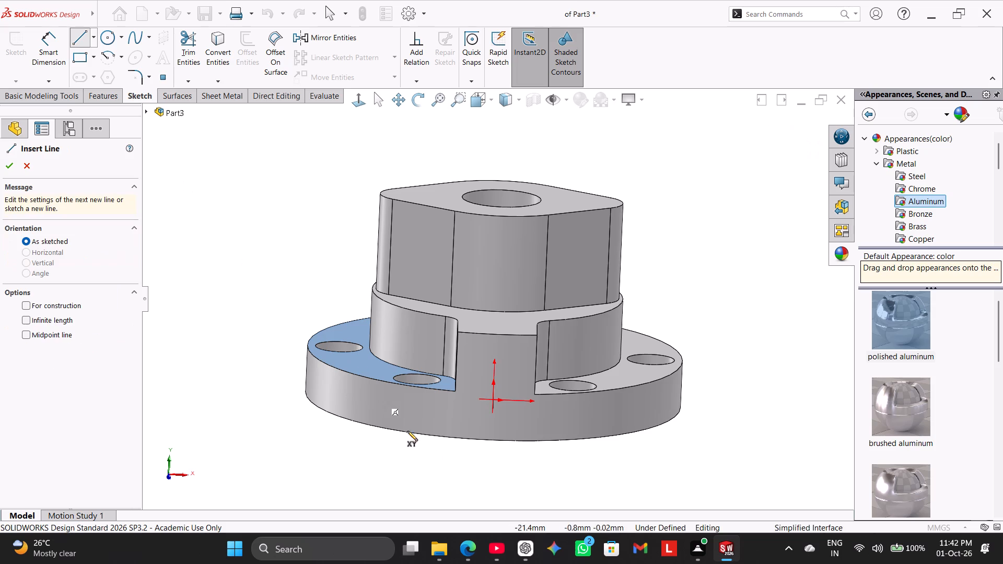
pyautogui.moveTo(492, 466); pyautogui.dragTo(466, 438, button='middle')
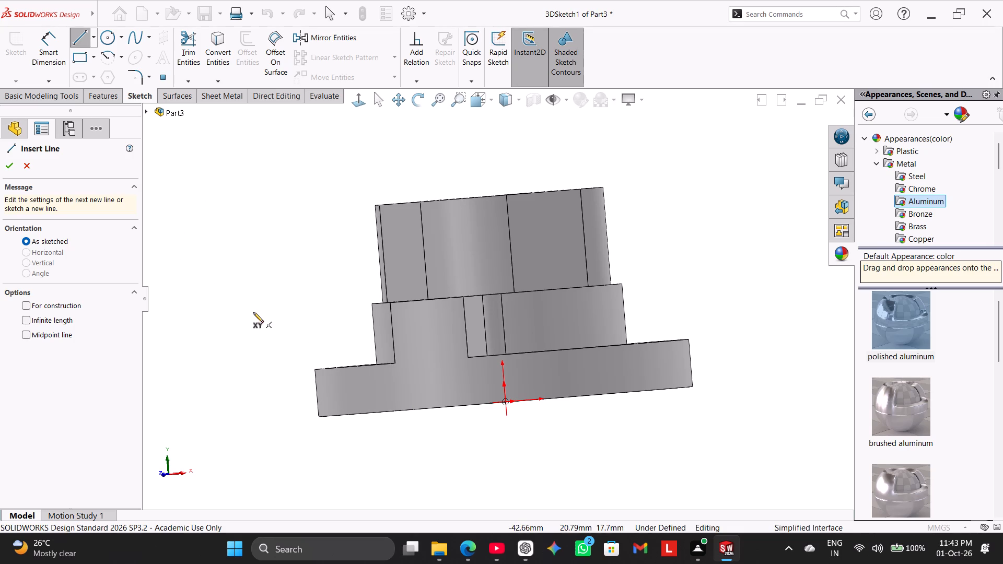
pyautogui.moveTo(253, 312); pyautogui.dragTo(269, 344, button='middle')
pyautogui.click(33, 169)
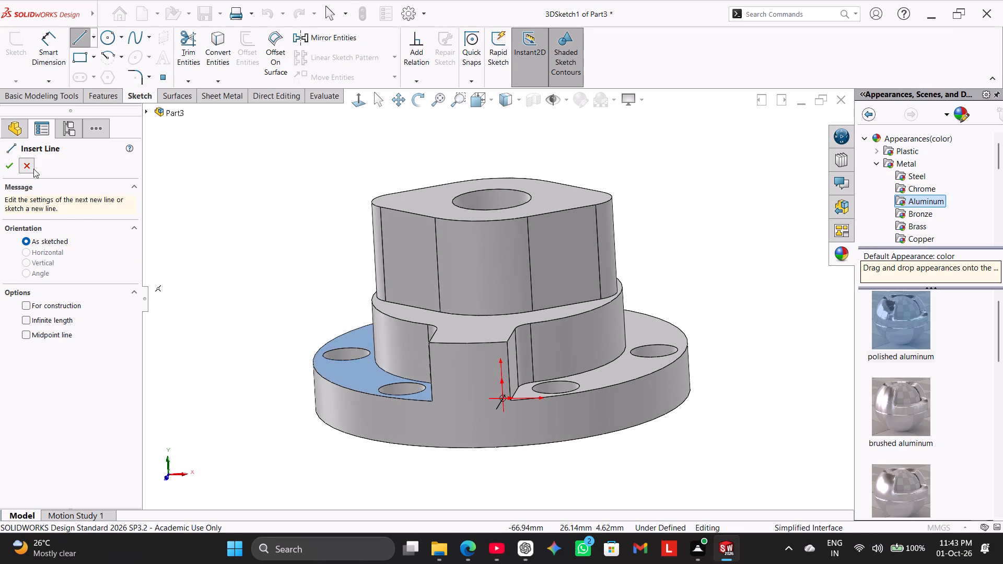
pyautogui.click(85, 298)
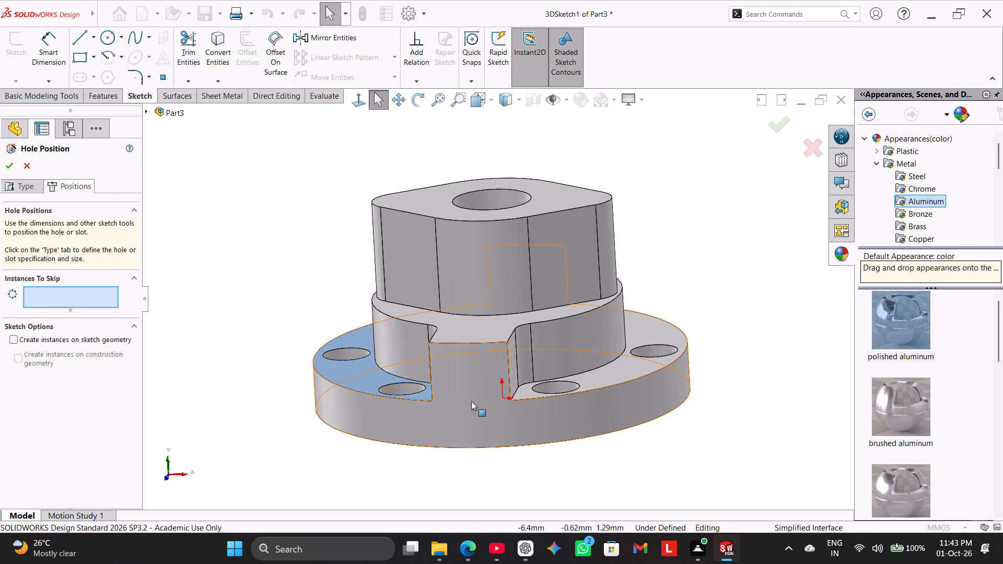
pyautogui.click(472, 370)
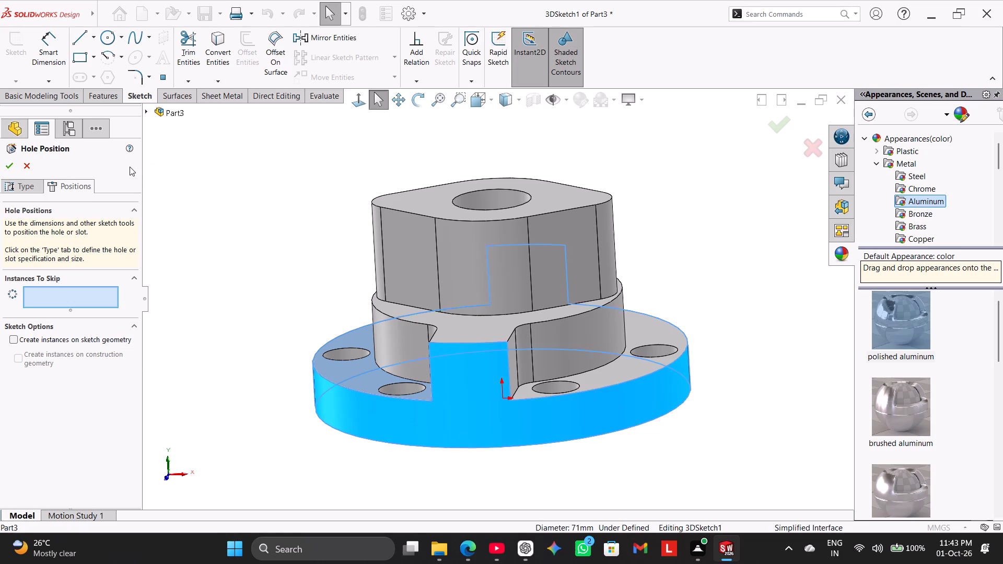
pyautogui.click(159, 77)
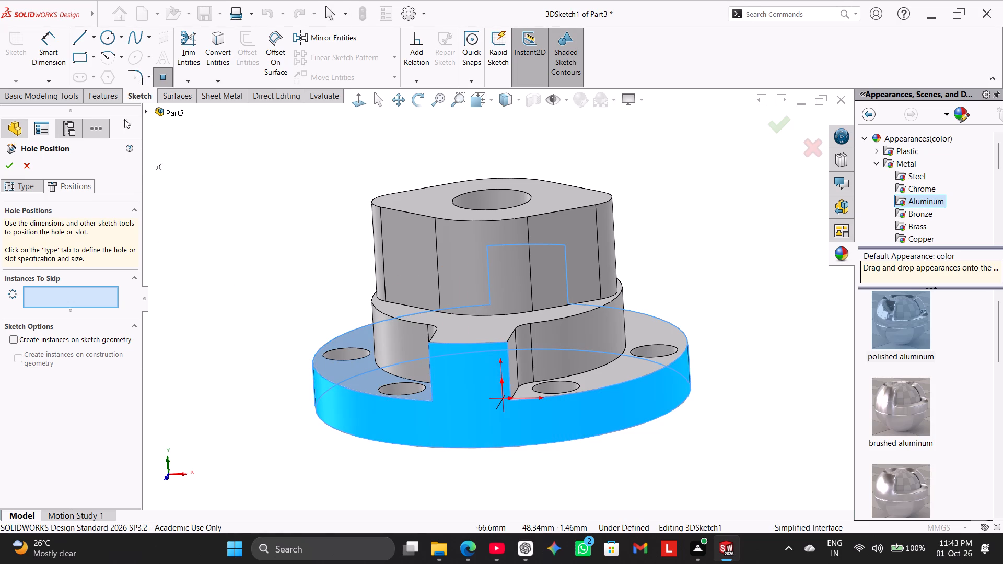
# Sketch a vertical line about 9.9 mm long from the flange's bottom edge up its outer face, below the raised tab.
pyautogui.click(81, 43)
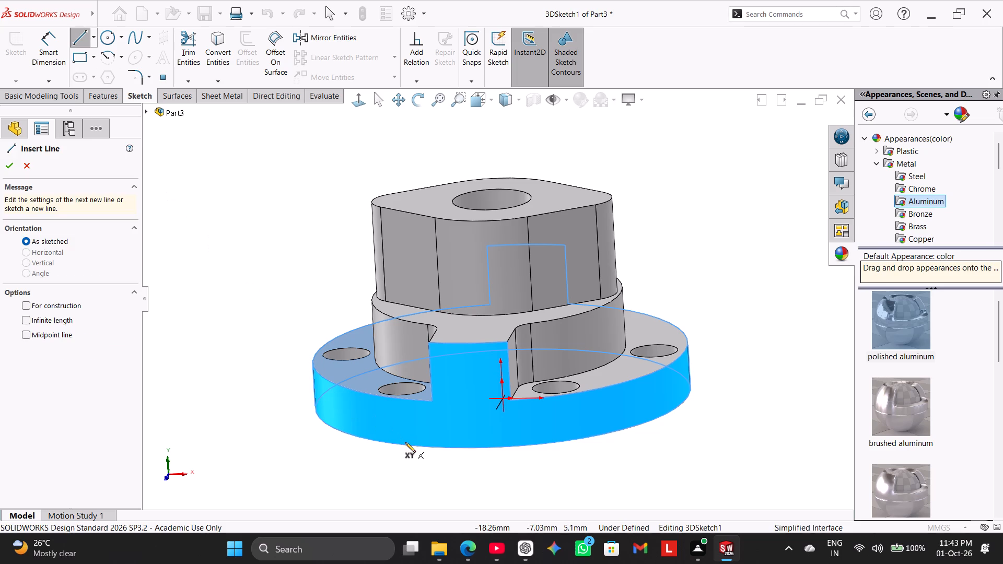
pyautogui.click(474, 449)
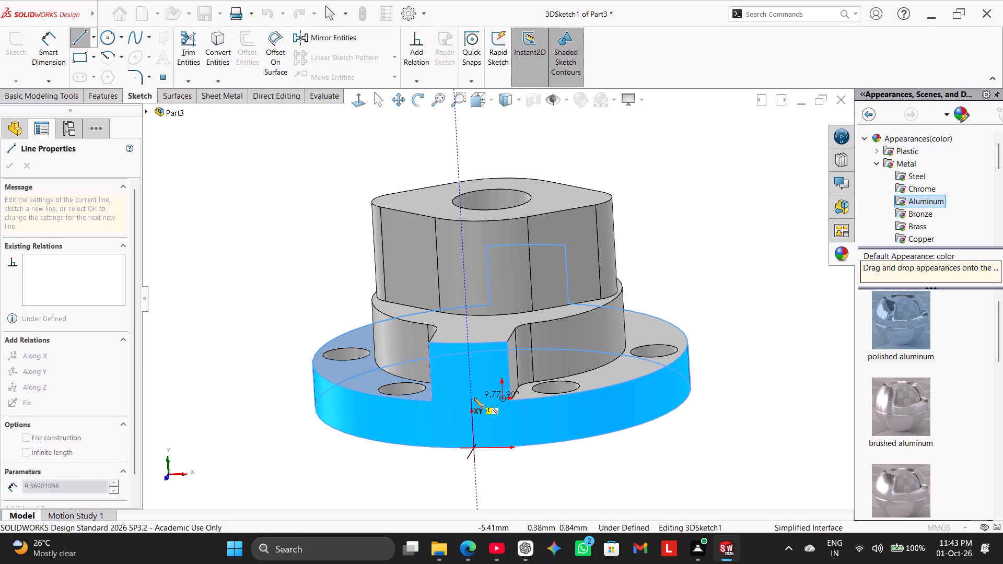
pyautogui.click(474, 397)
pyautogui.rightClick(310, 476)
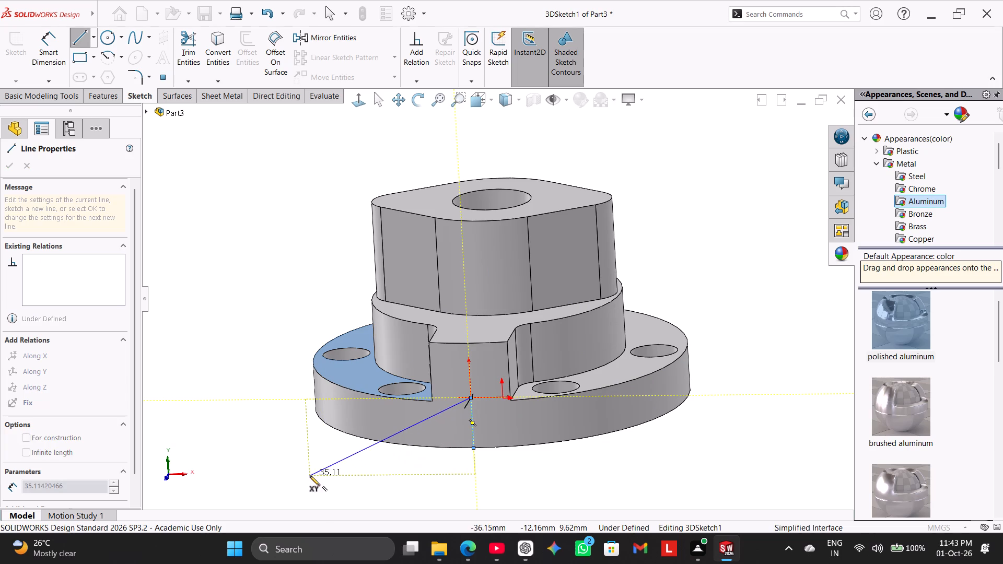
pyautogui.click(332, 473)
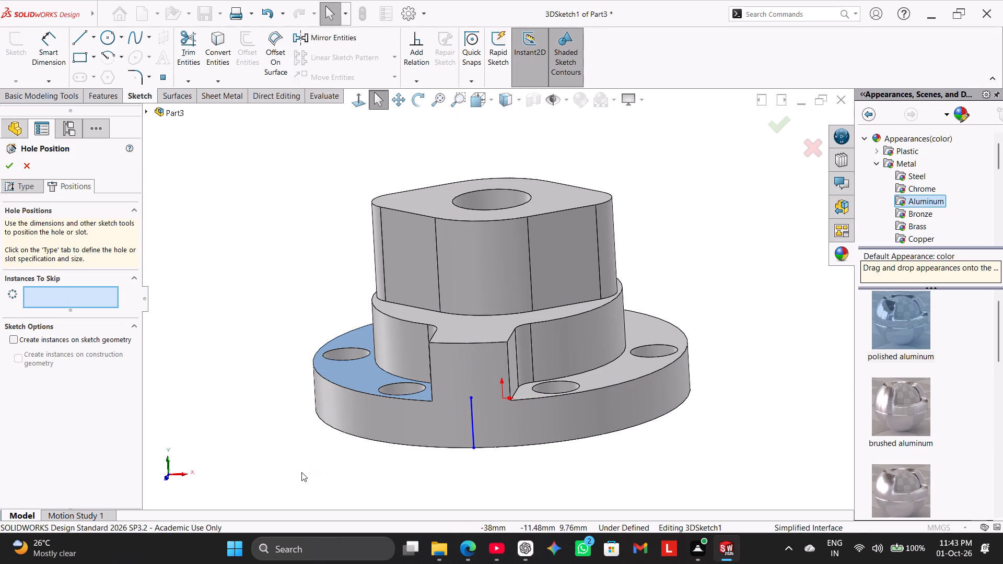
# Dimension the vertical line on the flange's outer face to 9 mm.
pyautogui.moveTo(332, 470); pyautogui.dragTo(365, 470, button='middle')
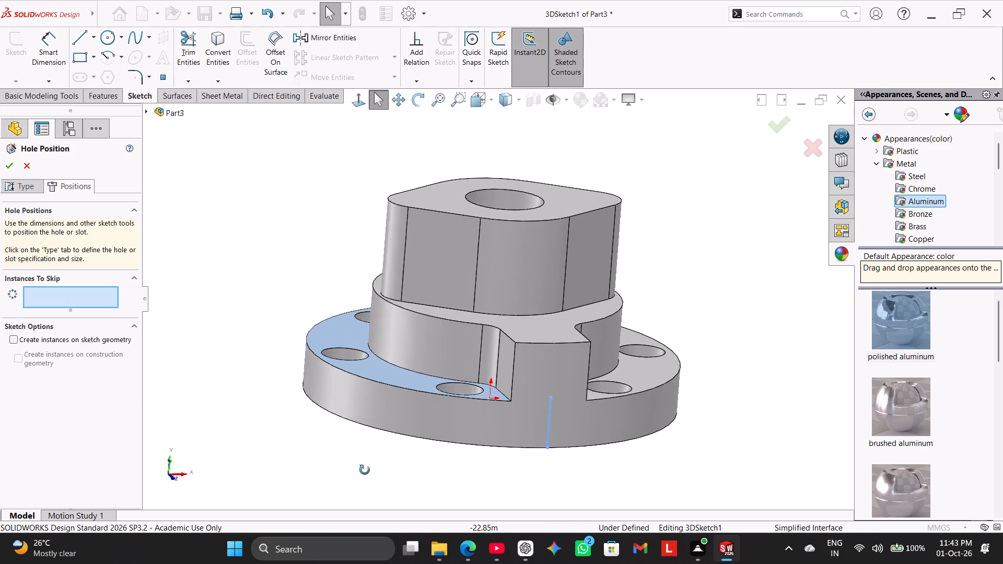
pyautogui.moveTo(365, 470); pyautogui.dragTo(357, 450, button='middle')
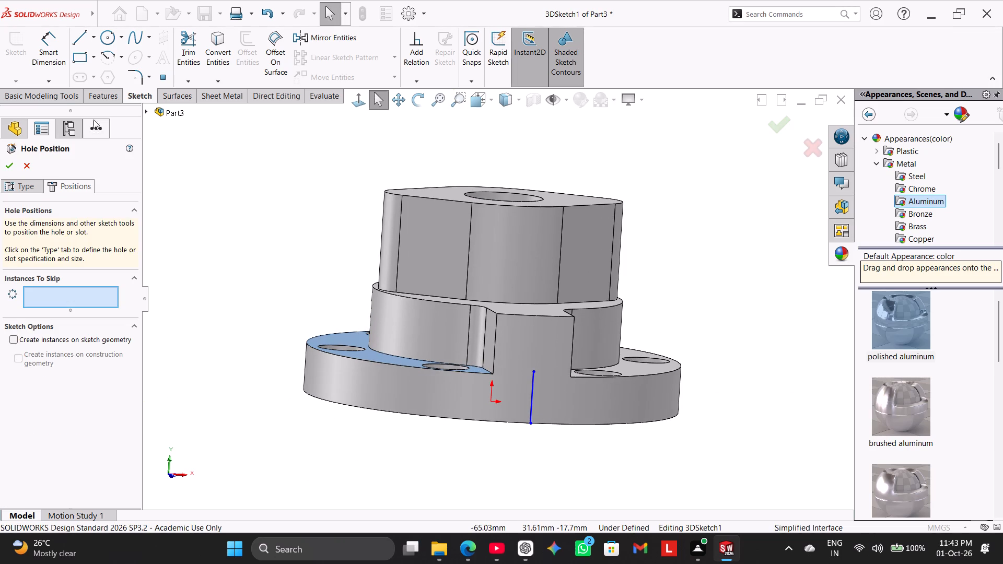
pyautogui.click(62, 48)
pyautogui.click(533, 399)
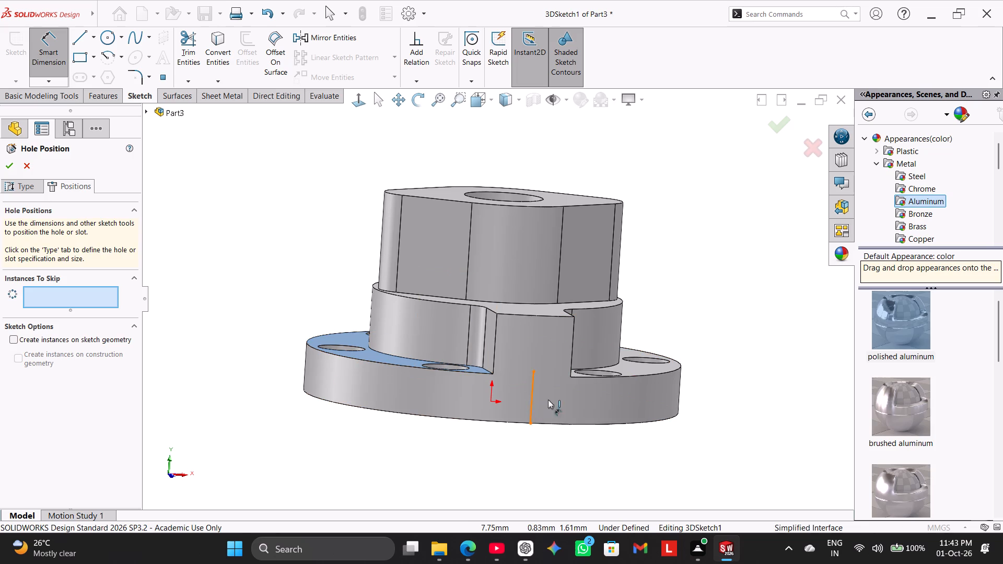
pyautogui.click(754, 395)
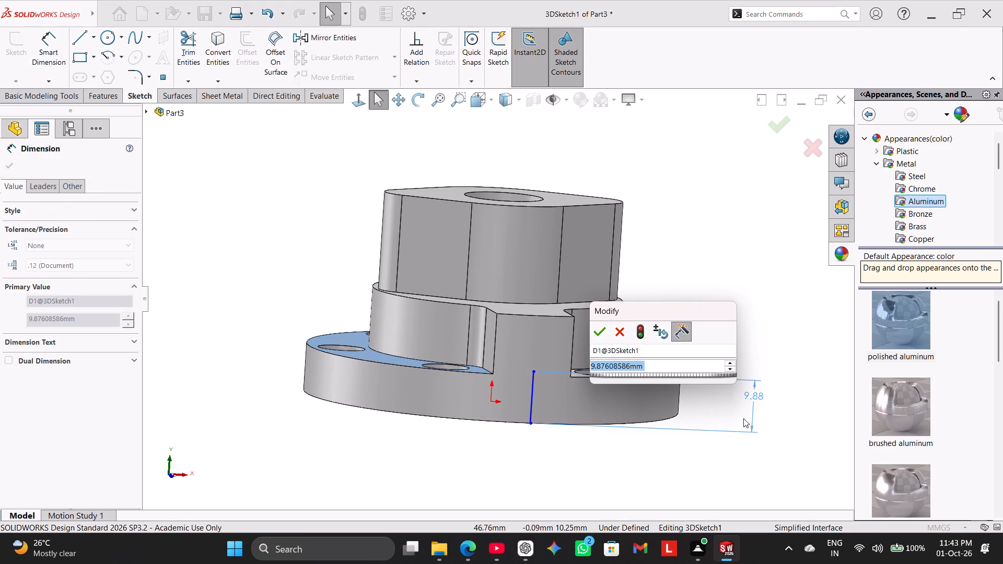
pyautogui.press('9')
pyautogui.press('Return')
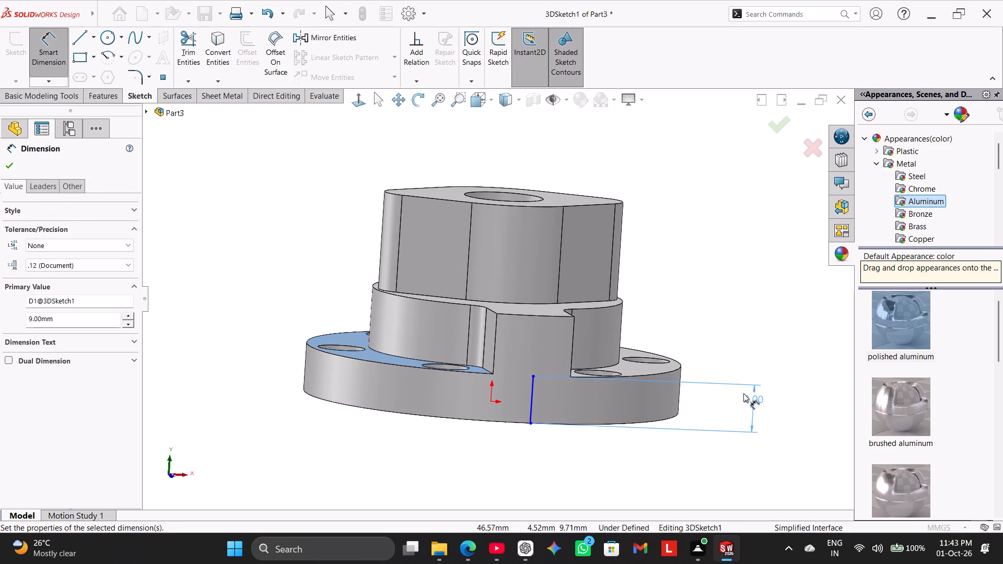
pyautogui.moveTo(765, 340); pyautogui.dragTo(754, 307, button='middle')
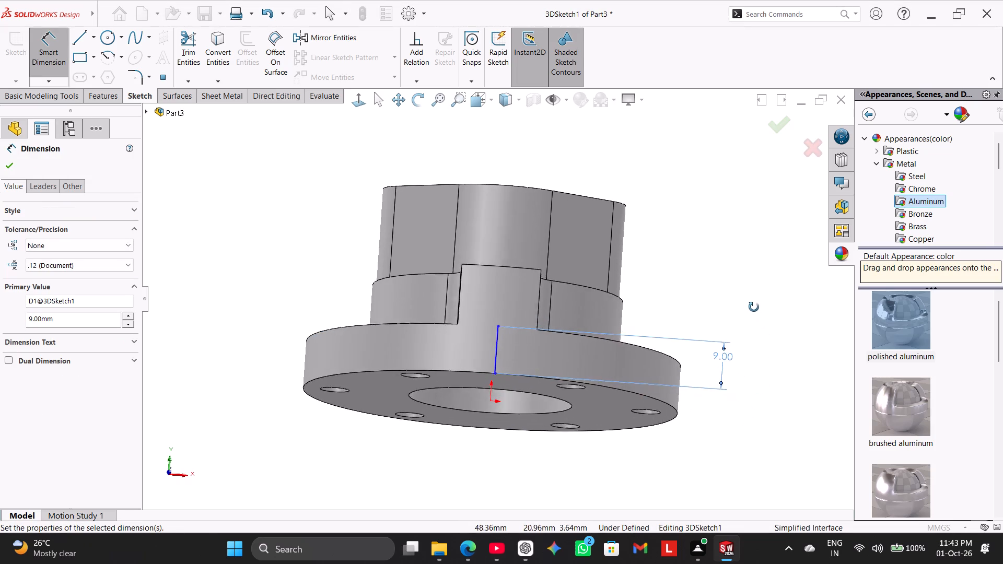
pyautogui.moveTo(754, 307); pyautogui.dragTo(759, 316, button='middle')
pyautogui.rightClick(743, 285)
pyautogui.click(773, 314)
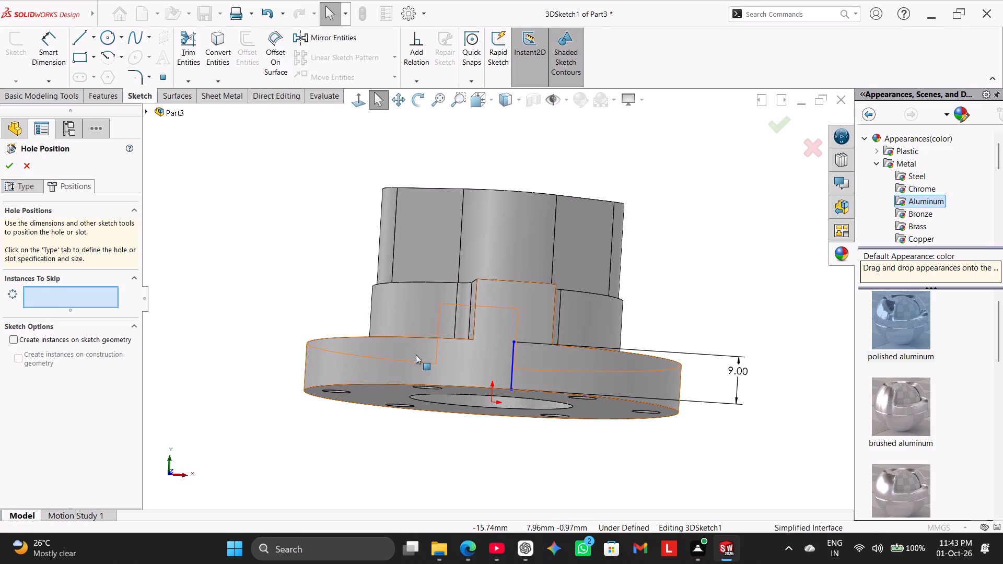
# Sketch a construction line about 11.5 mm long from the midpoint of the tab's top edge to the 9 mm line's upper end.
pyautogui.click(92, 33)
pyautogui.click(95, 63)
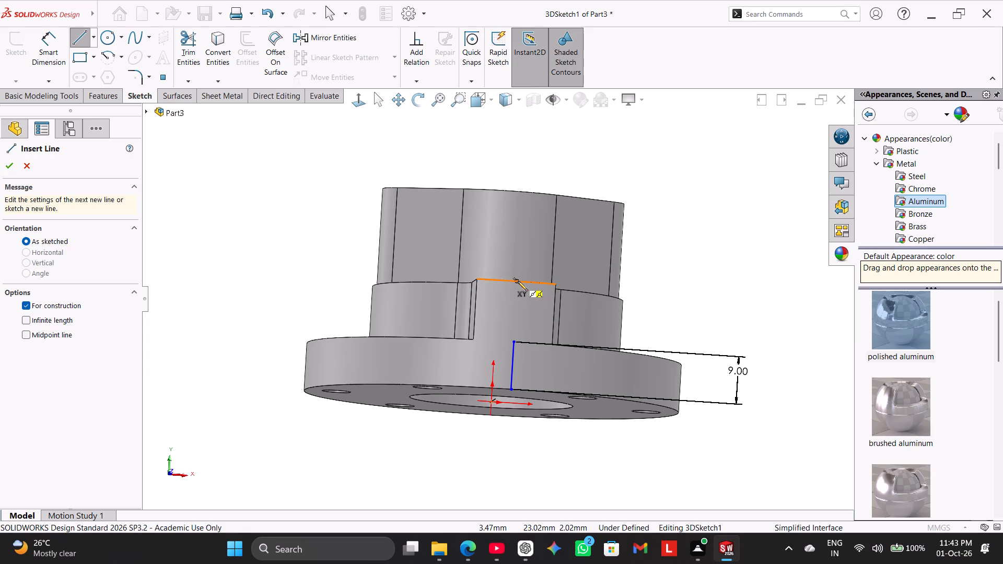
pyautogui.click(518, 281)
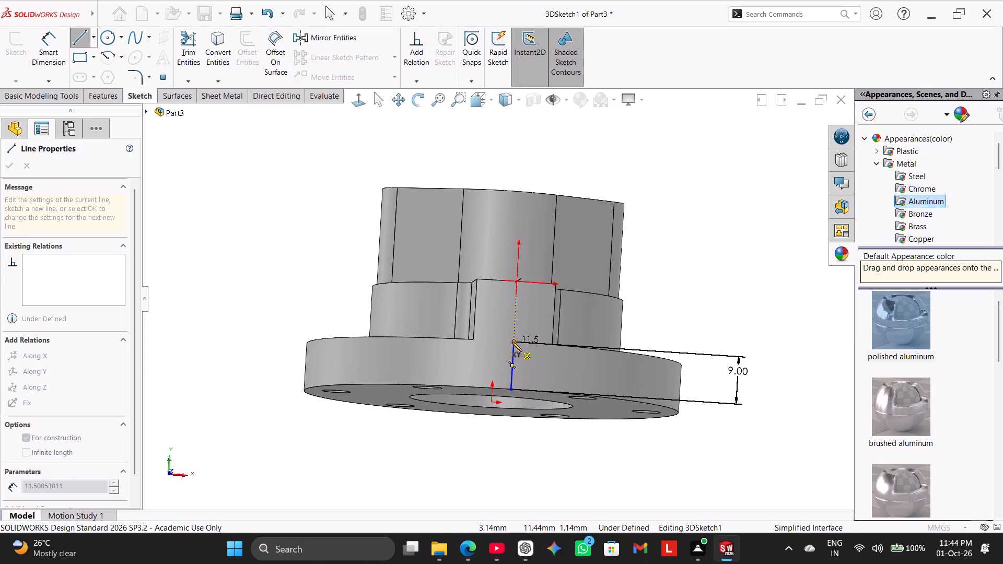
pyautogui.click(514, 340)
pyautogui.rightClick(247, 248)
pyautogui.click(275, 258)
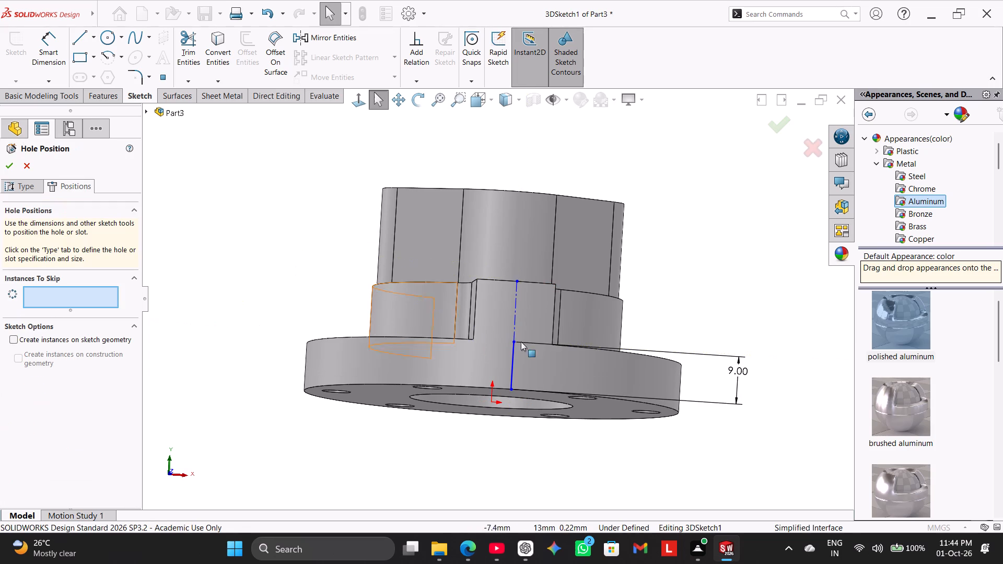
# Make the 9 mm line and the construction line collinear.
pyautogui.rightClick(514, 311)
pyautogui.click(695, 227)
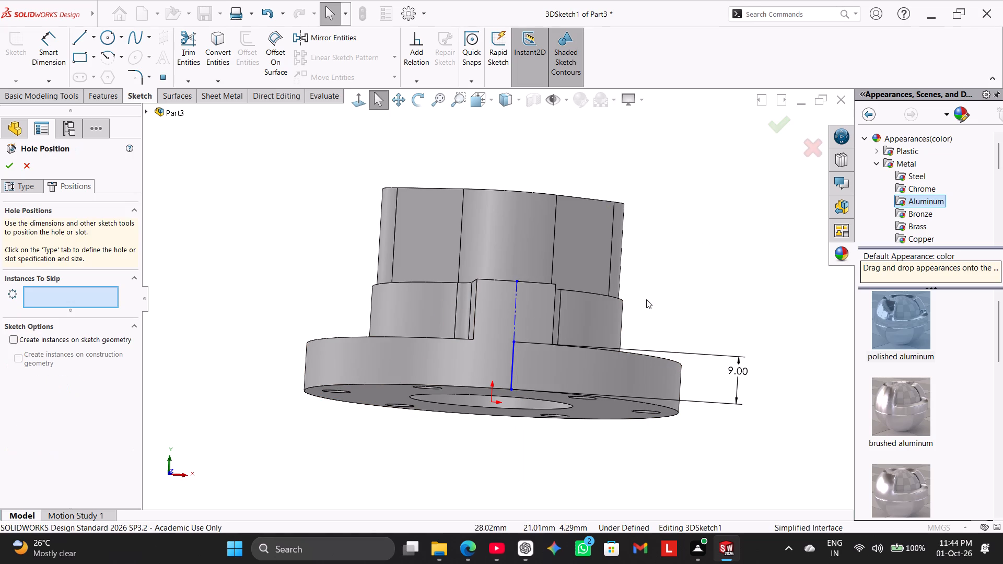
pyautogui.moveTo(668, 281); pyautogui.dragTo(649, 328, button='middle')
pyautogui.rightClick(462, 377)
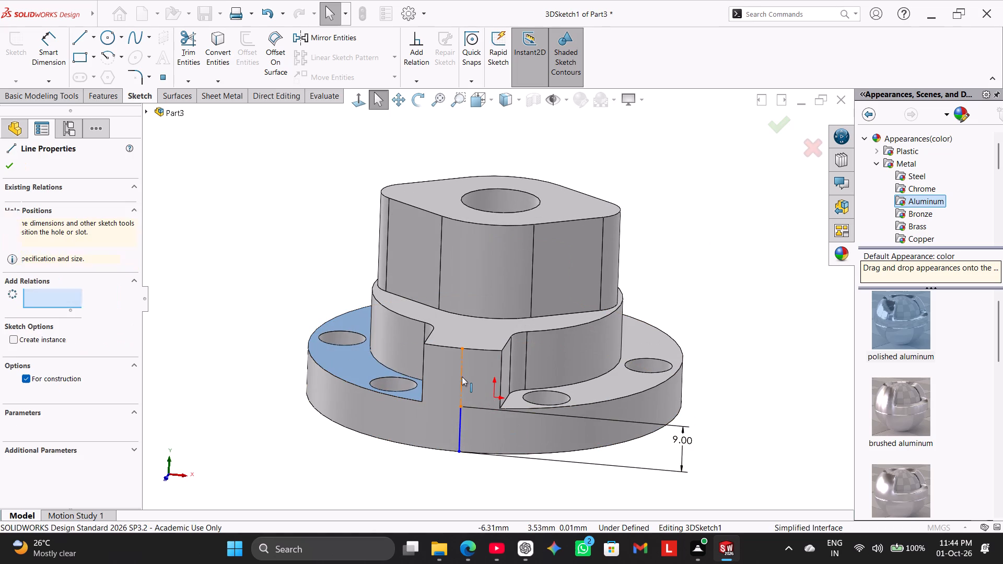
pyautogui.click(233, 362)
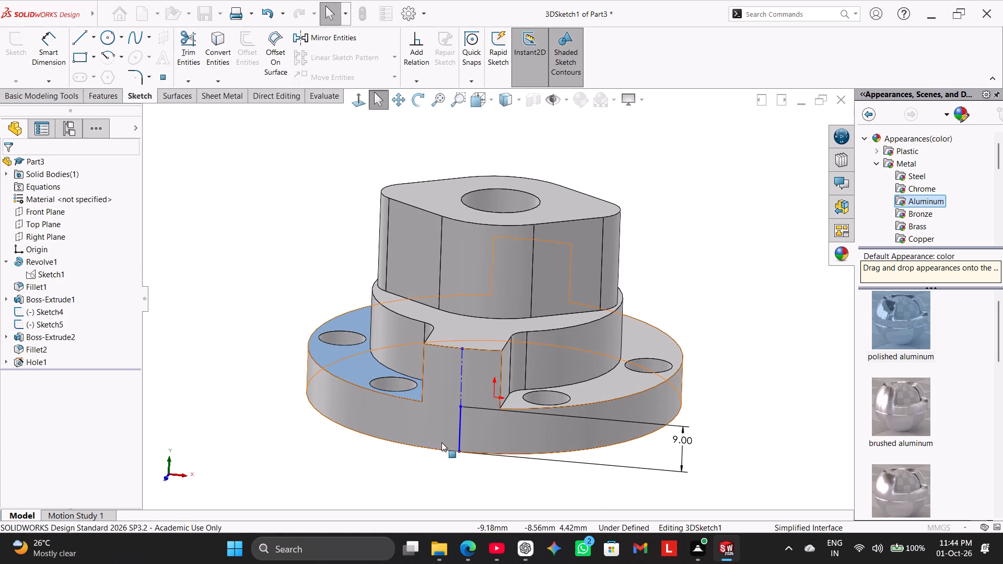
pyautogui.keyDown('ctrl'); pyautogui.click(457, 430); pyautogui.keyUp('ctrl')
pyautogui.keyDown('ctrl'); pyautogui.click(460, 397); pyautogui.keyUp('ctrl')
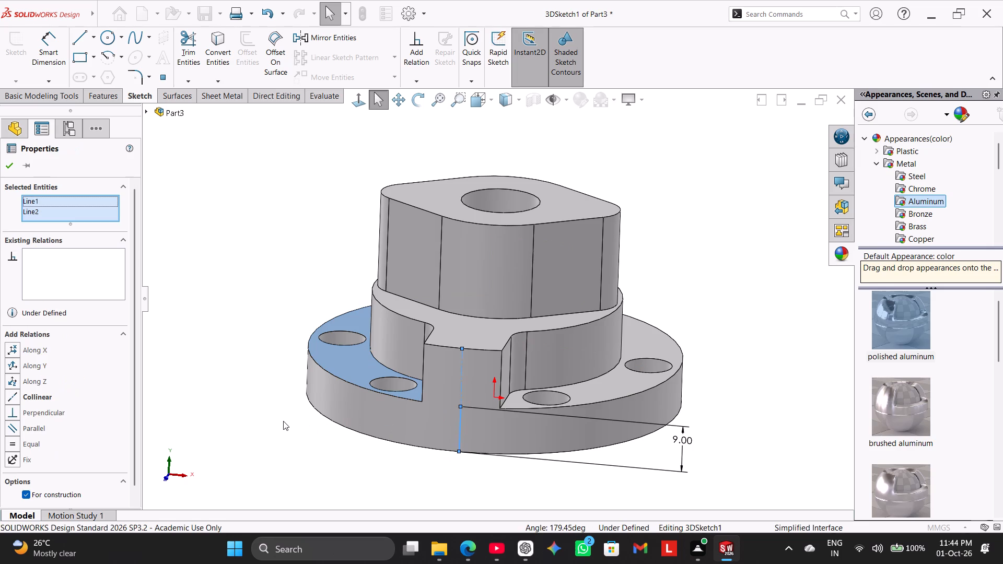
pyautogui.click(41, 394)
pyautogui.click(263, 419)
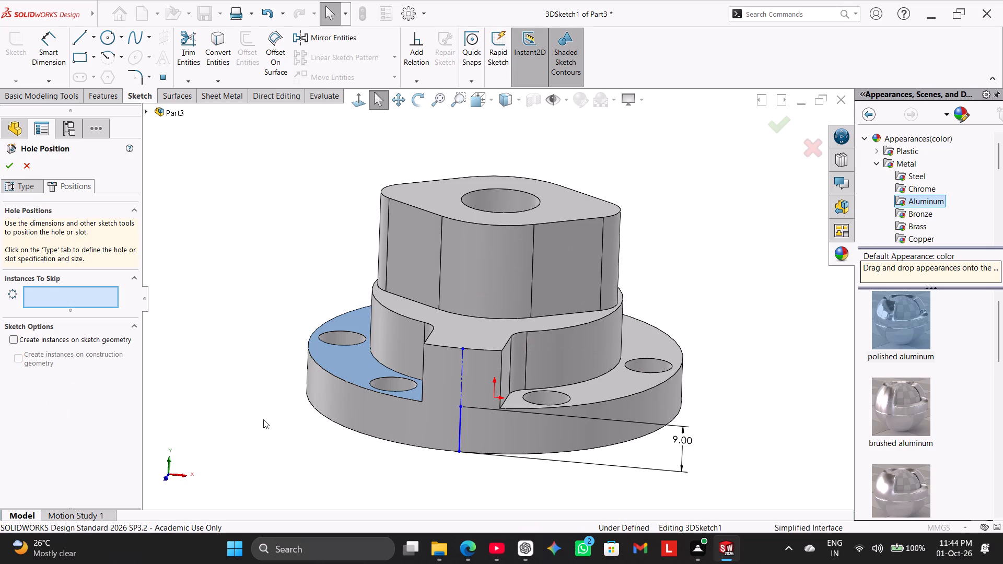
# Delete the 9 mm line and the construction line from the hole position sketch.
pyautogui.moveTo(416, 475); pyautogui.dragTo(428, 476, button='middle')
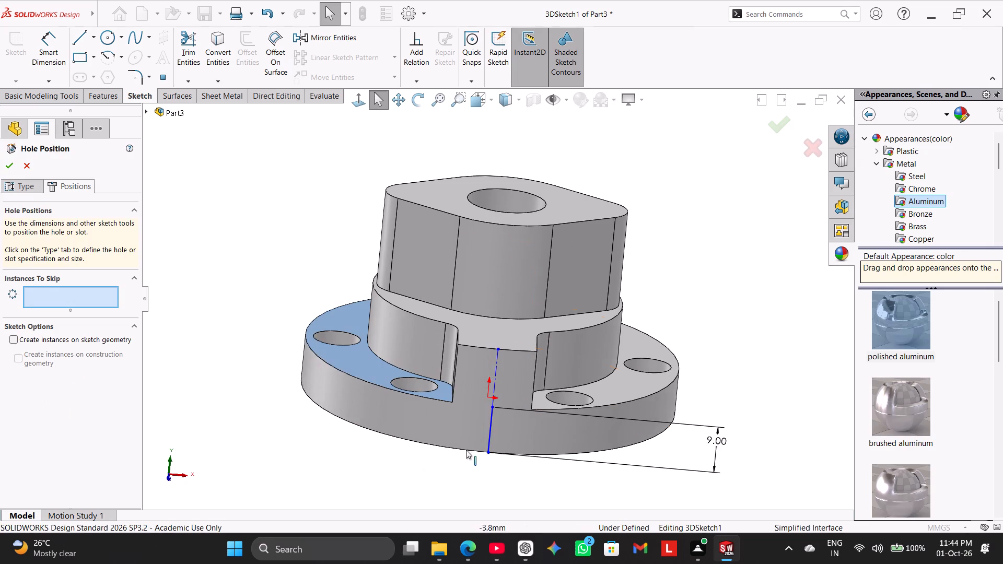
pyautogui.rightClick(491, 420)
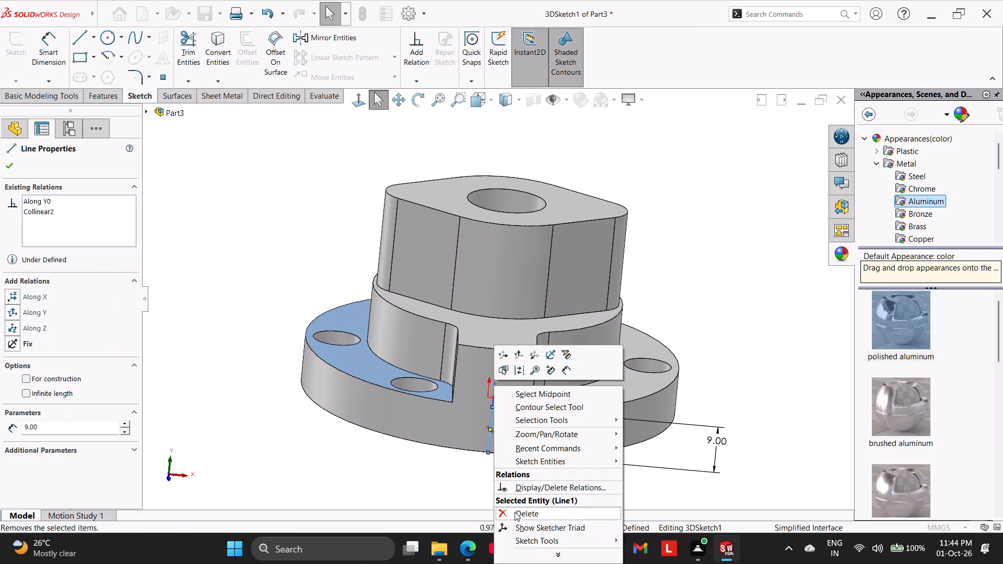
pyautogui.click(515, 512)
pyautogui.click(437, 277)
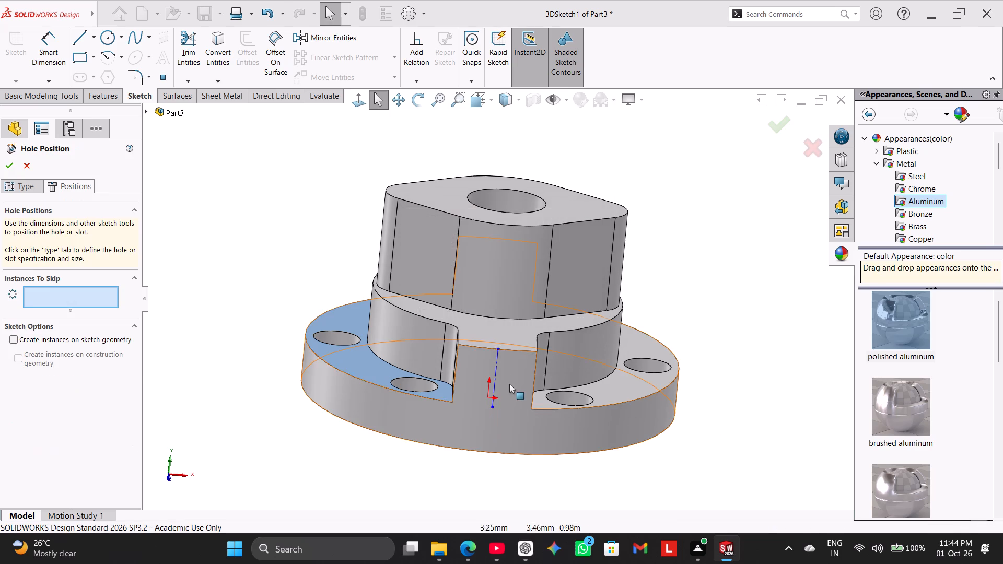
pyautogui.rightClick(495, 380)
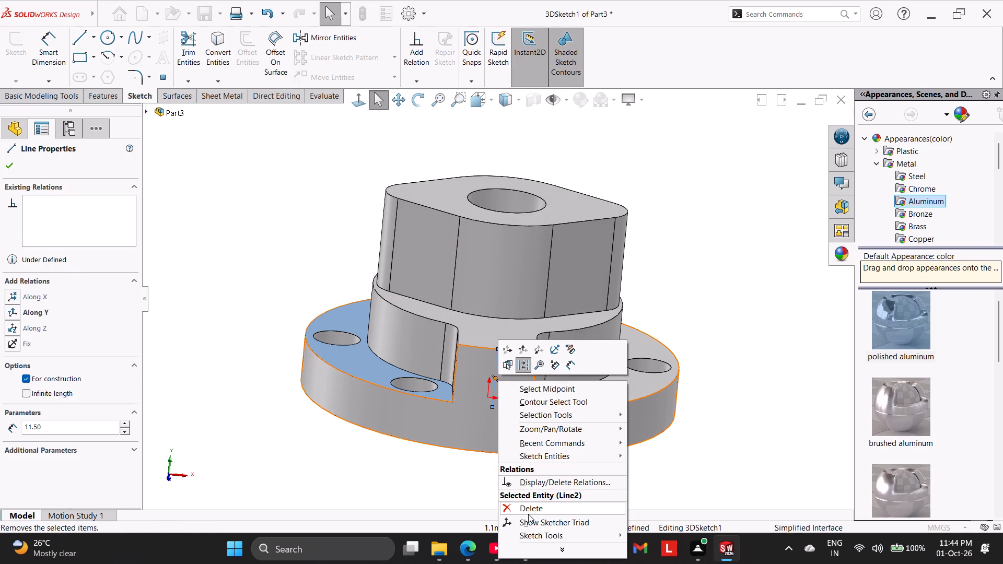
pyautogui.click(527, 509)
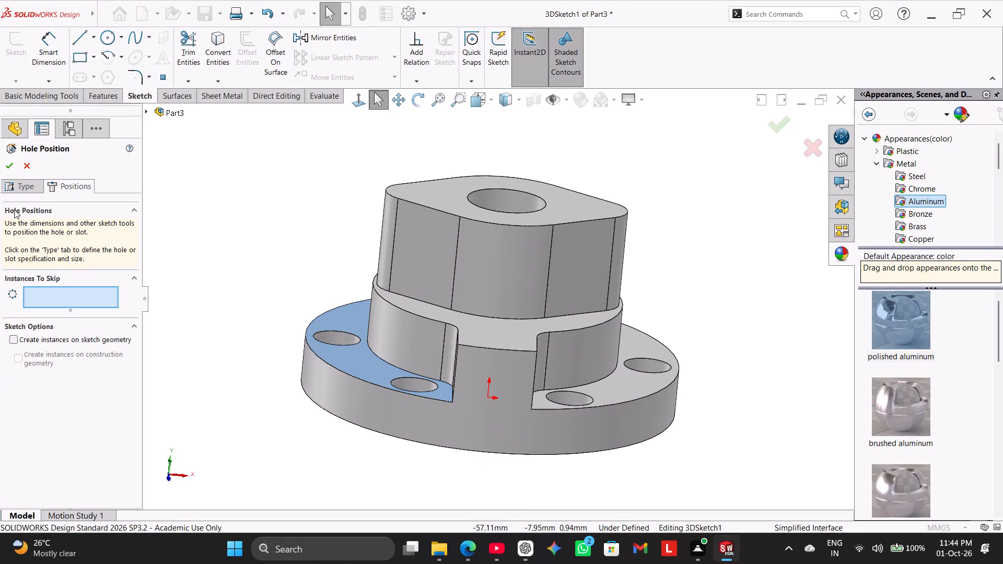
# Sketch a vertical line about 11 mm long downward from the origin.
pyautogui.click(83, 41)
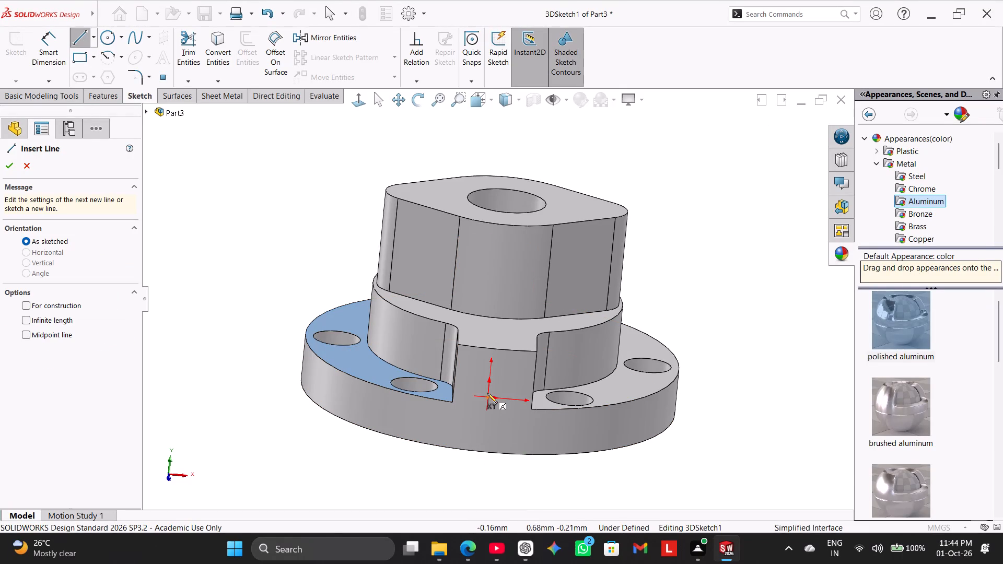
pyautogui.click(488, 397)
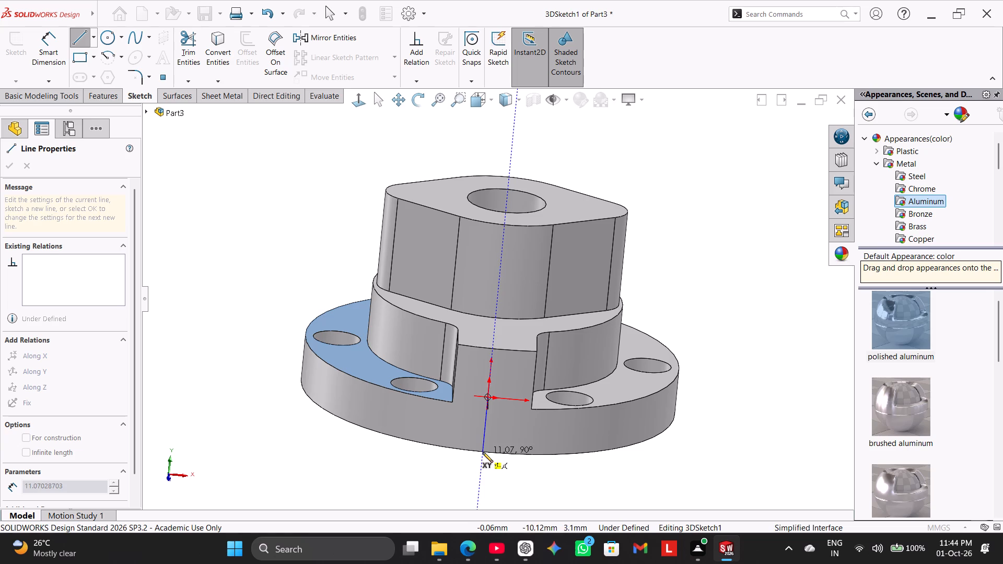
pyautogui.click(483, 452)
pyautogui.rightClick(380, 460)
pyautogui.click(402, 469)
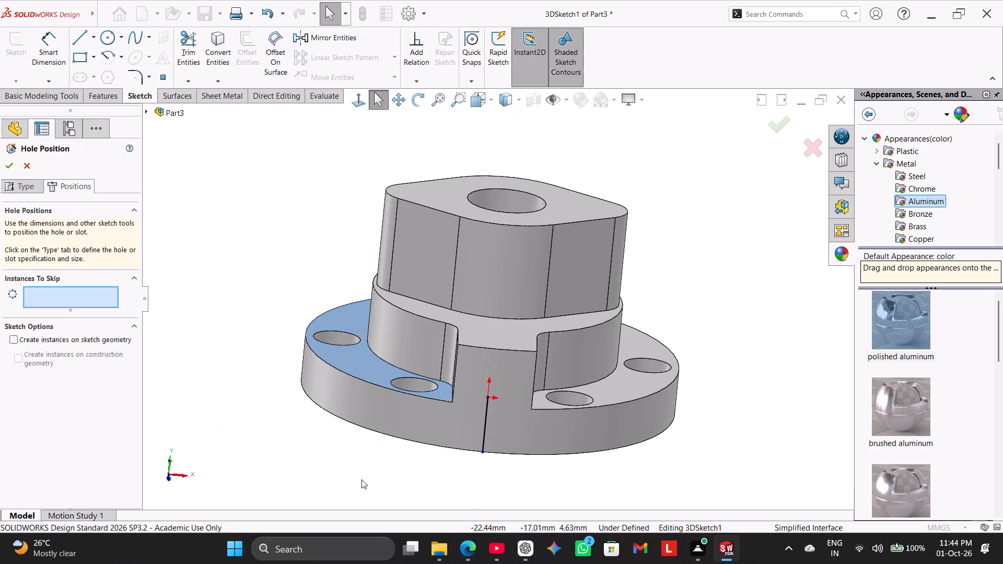
# Sketch a vertical line on the flange's outer face below the tab, starting at the flange's bottom edge.
pyautogui.moveTo(359, 478); pyautogui.dragTo(353, 393, button='middle')
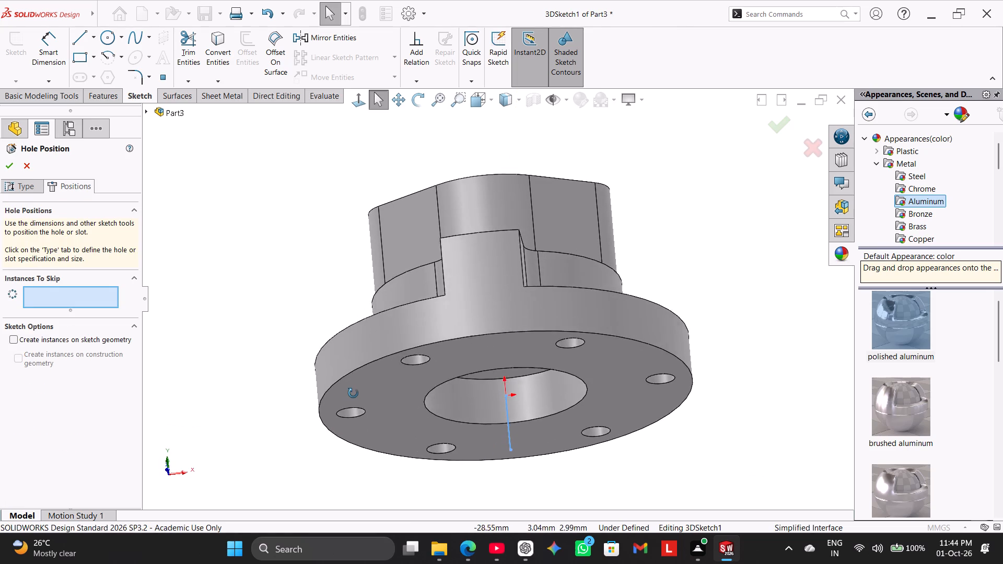
pyautogui.moveTo(353, 393); pyautogui.dragTo(356, 412, button='middle')
pyautogui.click(104, 303)
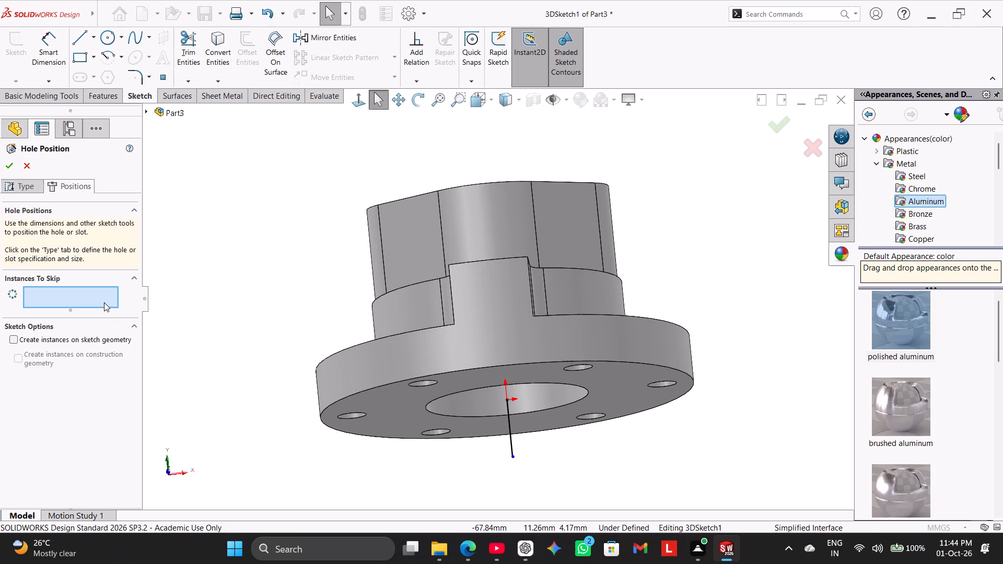
pyautogui.click(494, 340)
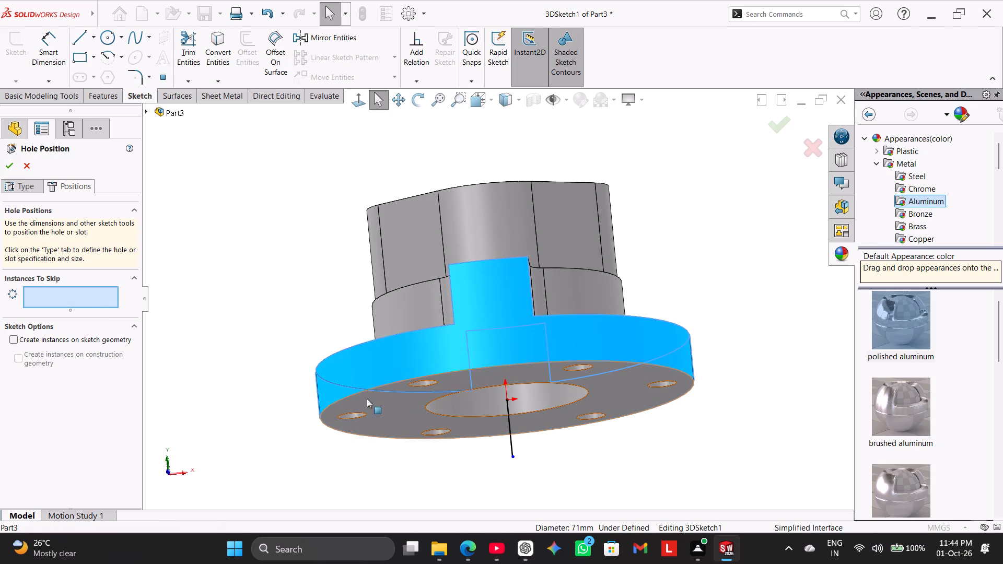
pyautogui.click(85, 36)
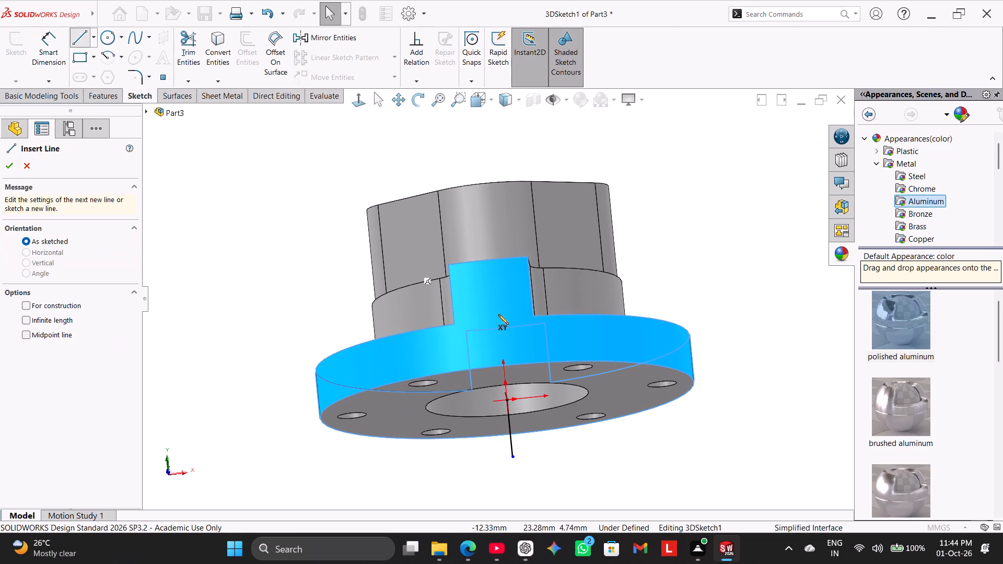
pyautogui.click(503, 367)
pyautogui.moveTo(500, 299); pyautogui.dragTo(505, 336, button='middle')
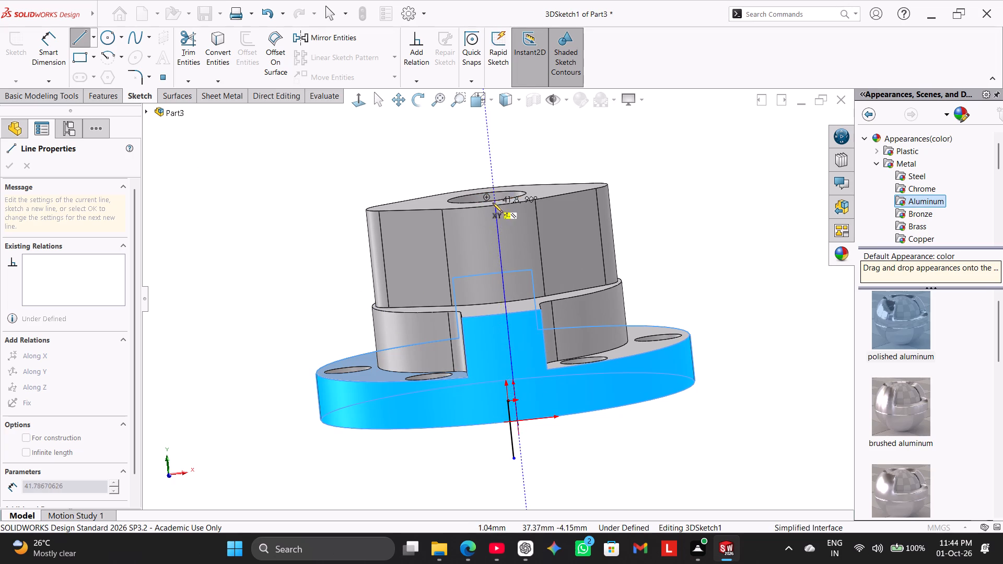
pyautogui.click(515, 371)
pyautogui.rightClick(259, 291)
pyautogui.click(284, 296)
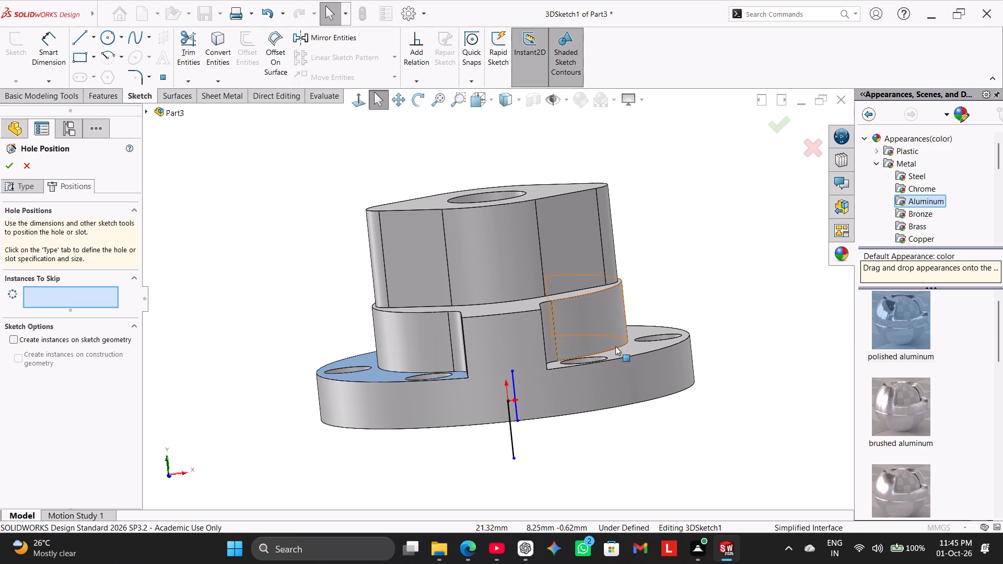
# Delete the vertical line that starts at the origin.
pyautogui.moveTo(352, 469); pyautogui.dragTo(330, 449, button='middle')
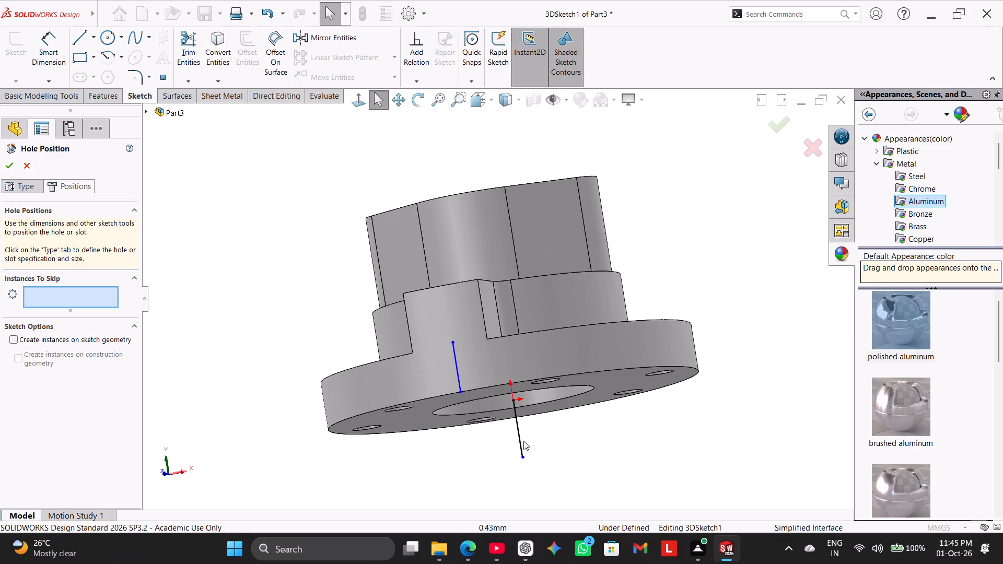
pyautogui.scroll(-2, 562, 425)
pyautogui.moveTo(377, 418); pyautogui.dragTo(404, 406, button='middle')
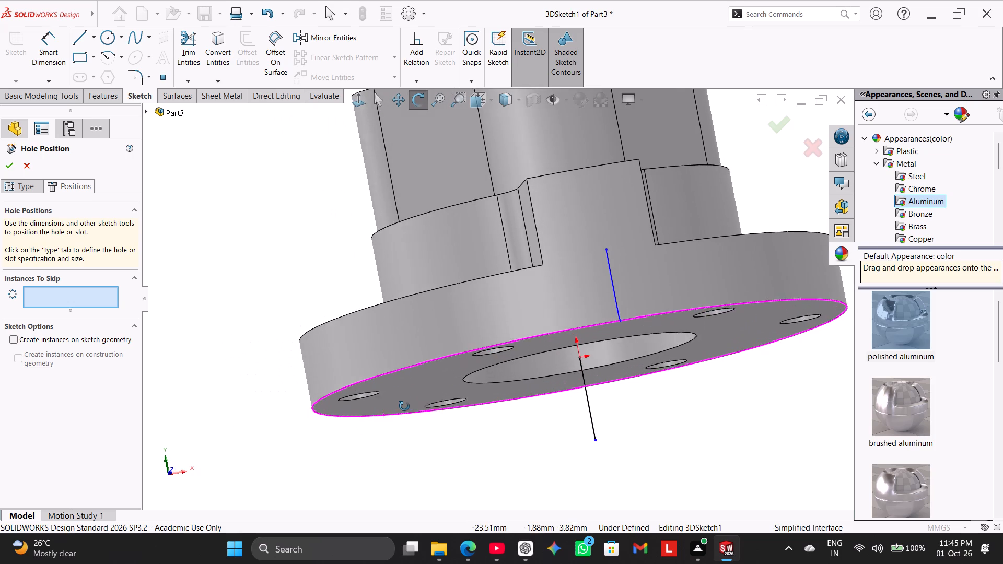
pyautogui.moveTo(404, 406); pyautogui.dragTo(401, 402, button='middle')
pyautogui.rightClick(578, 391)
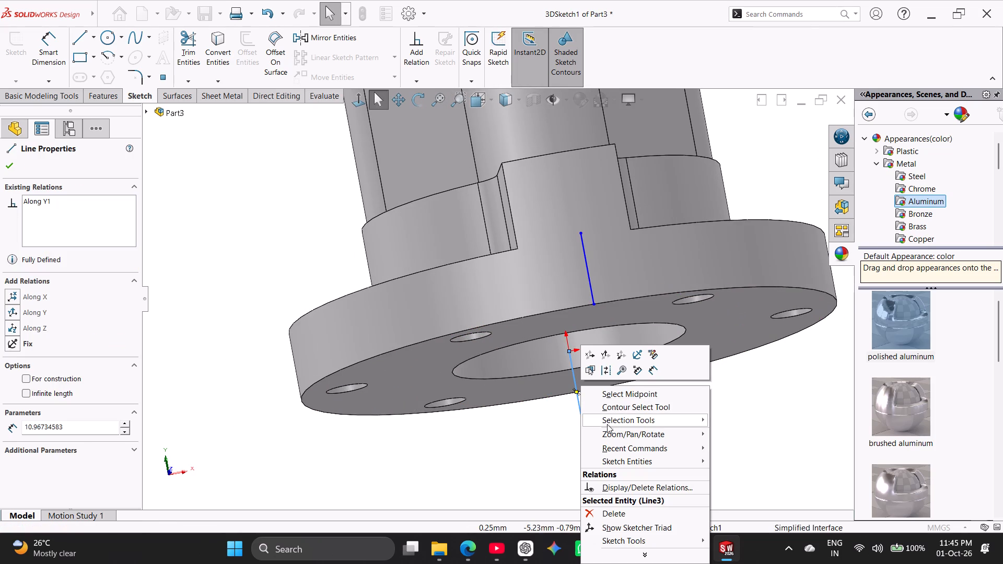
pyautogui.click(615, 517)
# Dimension the vertical line on the flange's outer face to 9 mm.
pyautogui.moveTo(609, 398); pyautogui.dragTo(607, 405, button='middle')
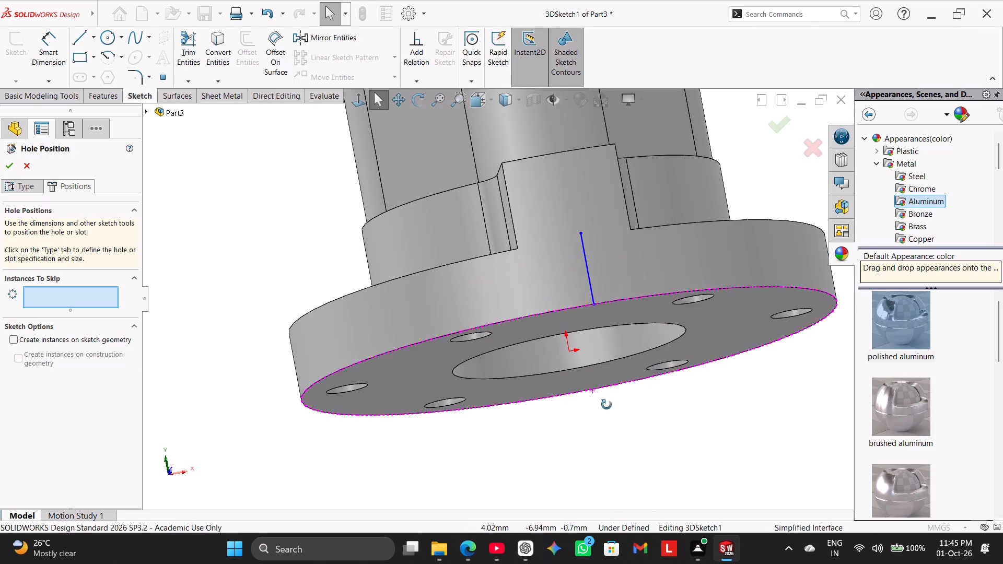
pyautogui.moveTo(607, 405); pyautogui.dragTo(600, 428, button='middle')
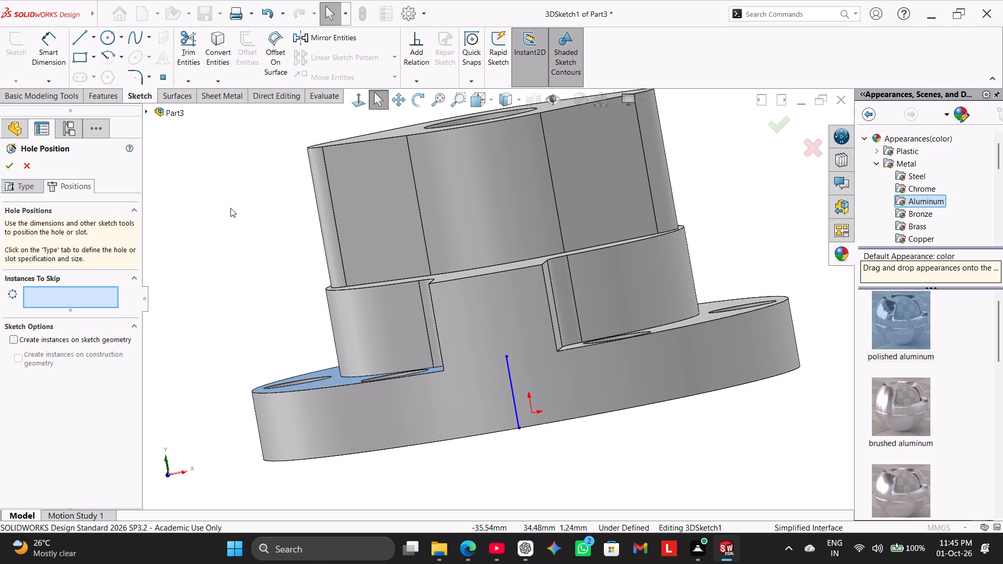
pyautogui.moveTo(246, 230); pyautogui.dragTo(256, 242, button='middle')
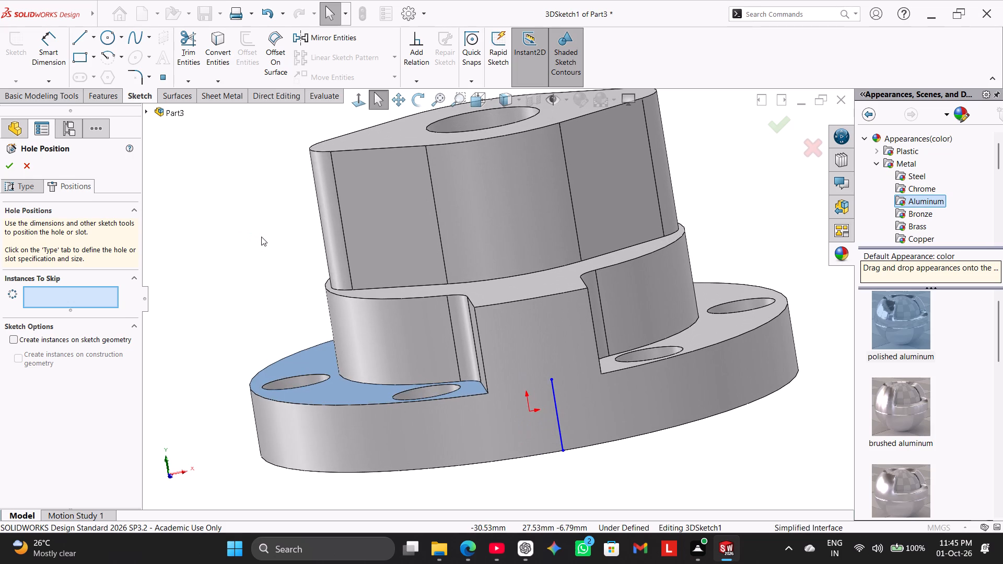
pyautogui.moveTo(295, 268); pyautogui.dragTo(272, 342, button='middle')
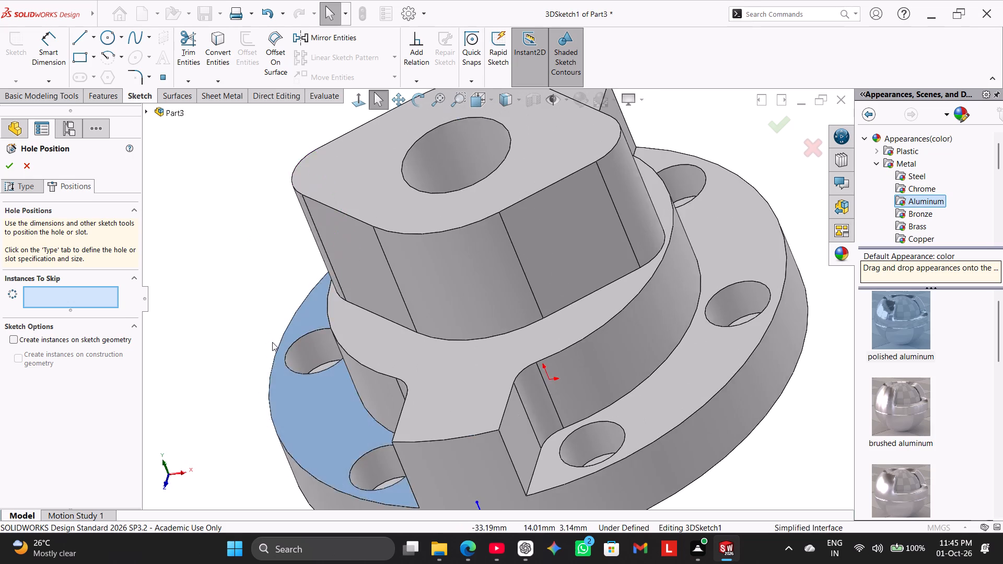
pyautogui.scroll(3, 272, 342)
pyautogui.moveTo(251, 358); pyautogui.dragTo(267, 357, button='middle')
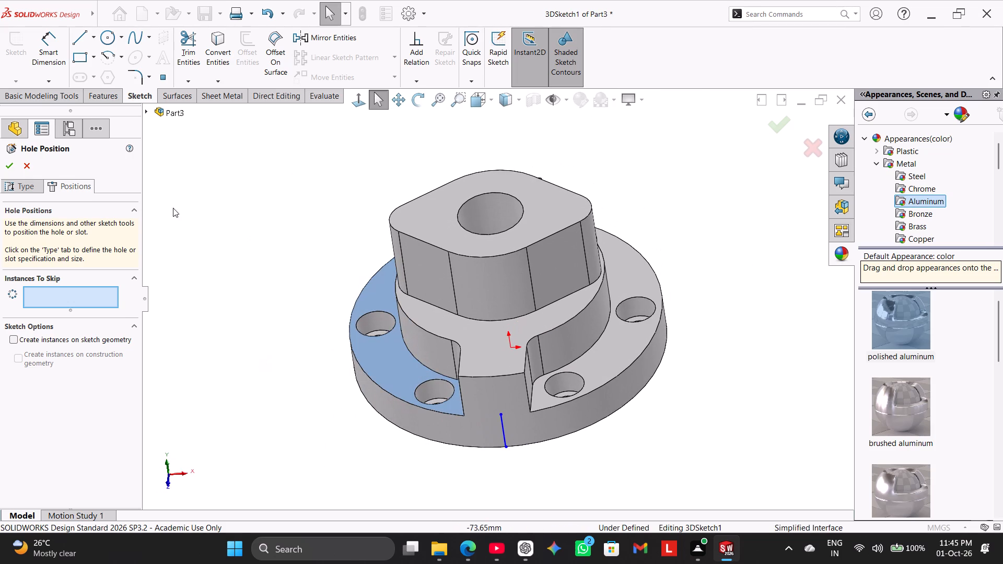
pyautogui.click(43, 38)
pyautogui.click(502, 431)
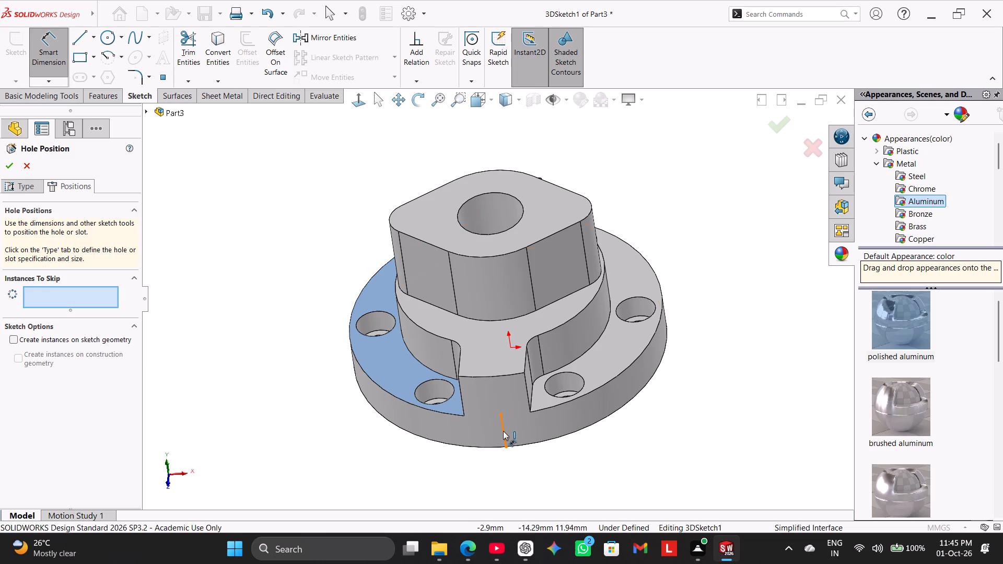
pyautogui.click(743, 430)
pyautogui.press('9')
pyautogui.press('Return')
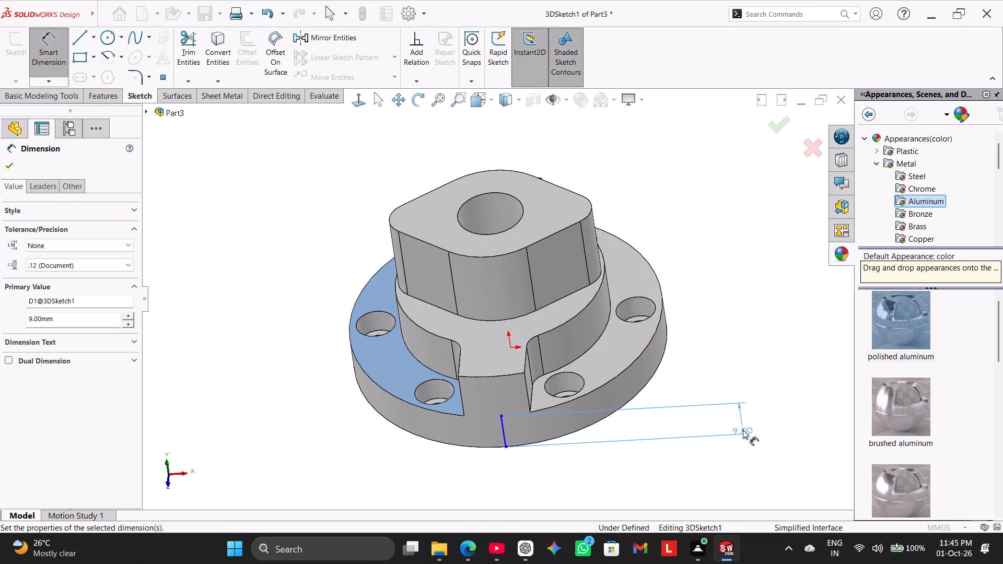
pyautogui.rightClick(765, 378)
pyautogui.click(797, 410)
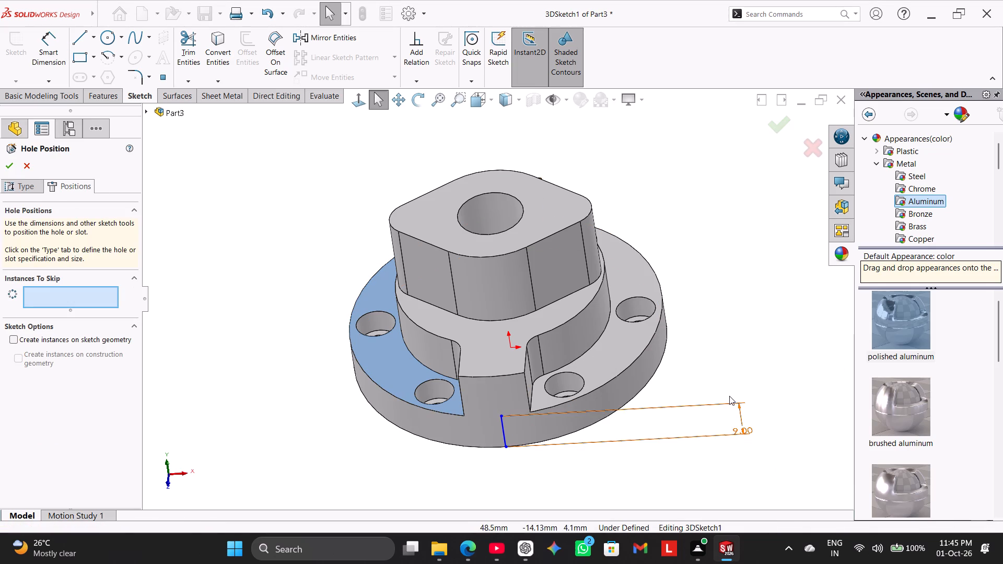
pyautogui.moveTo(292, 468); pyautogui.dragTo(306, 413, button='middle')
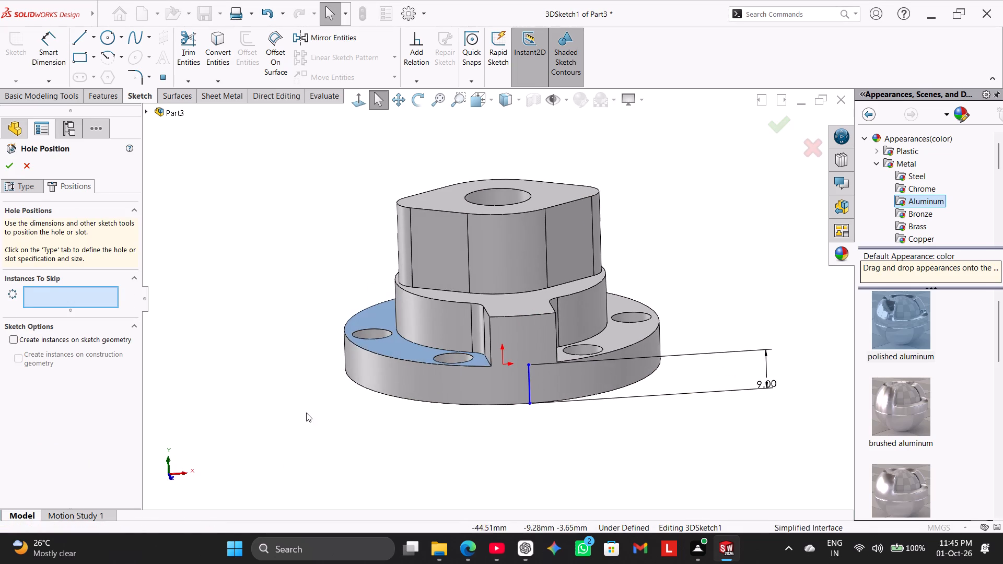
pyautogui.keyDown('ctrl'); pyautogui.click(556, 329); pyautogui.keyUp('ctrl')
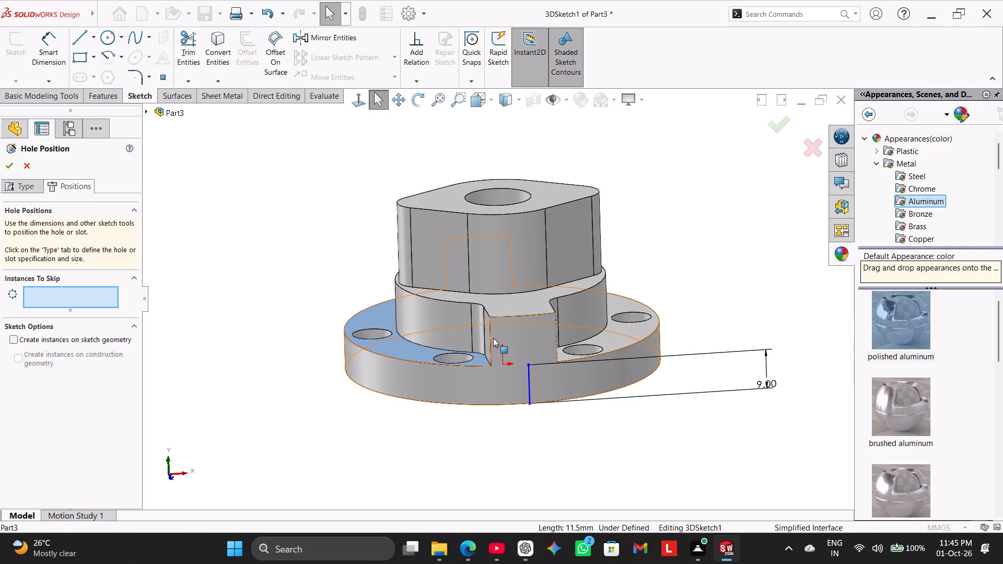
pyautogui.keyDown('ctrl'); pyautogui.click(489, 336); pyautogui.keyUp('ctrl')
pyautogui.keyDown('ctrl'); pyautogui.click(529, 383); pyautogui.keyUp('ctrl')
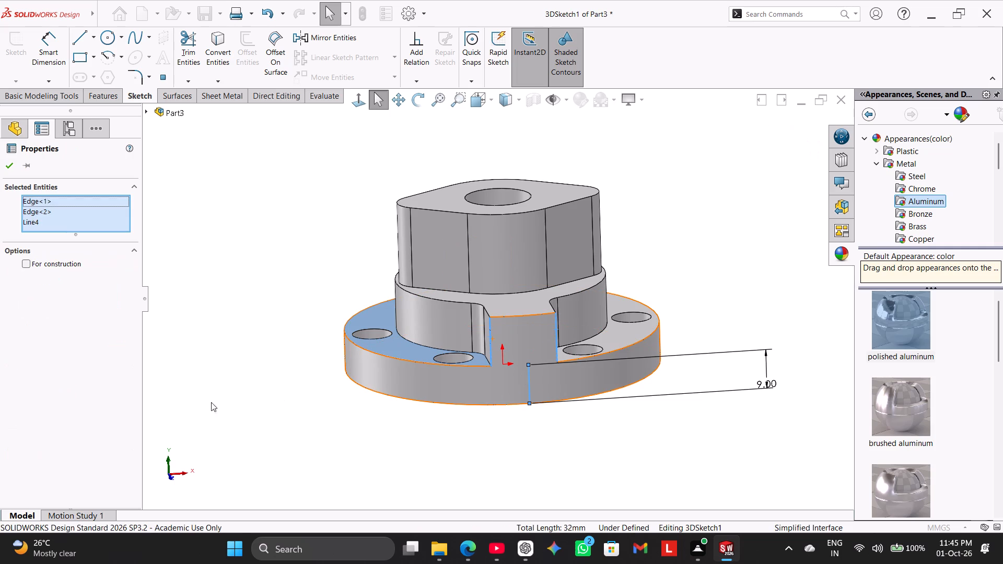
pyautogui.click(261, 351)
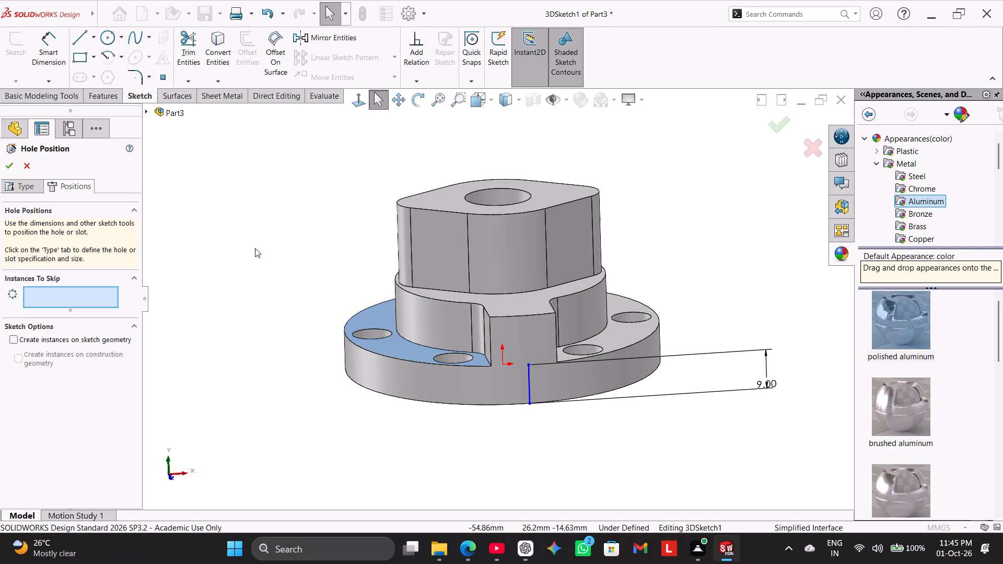
# View the part with hidden lines visible to check the vertical line's position, and restore the shaded display with edges.
pyautogui.click(518, 102)
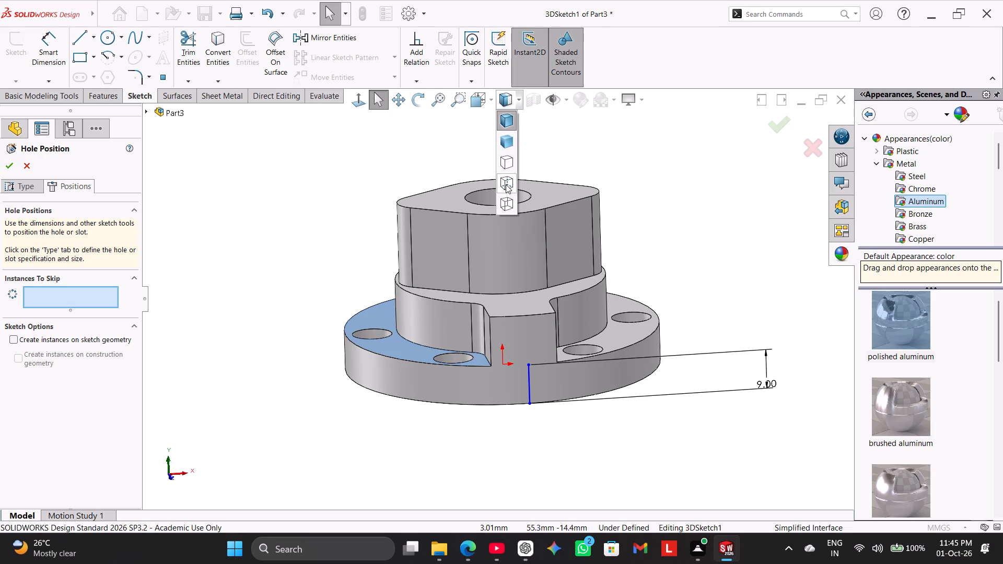
pyautogui.click(507, 180)
pyautogui.moveTo(505, 473); pyautogui.dragTo(501, 472, button='middle')
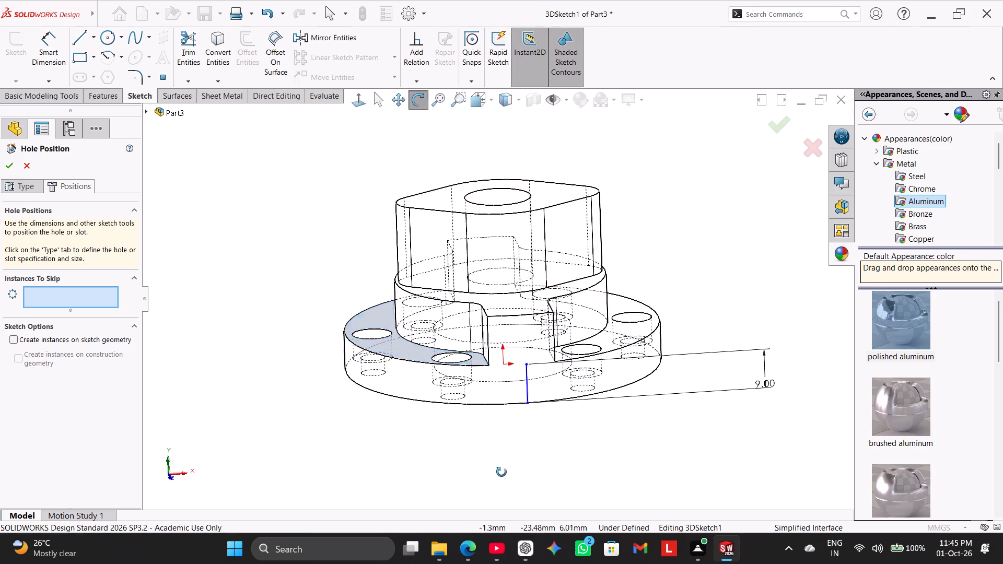
pyautogui.moveTo(501, 472); pyautogui.dragTo(496, 467, button='middle')
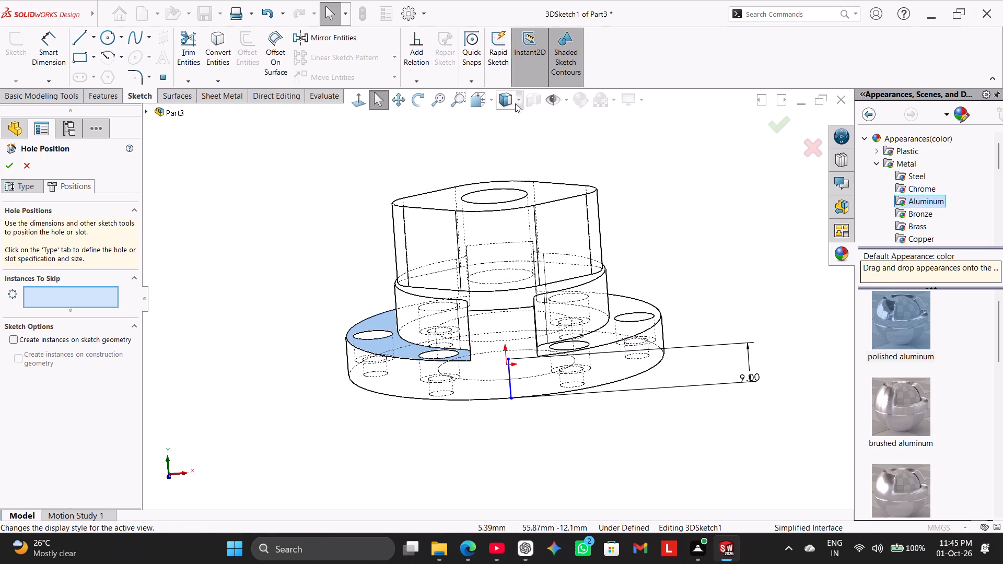
pyautogui.click(515, 102)
pyautogui.click(514, 119)
# Show the Front, Top and Right reference planes around the part.
pyautogui.click(486, 94)
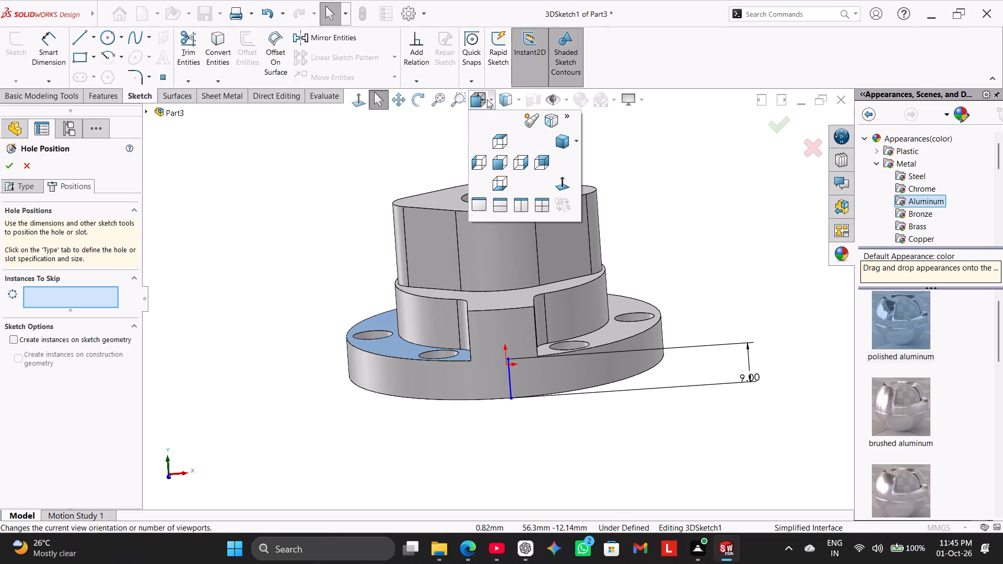
pyautogui.click(424, 138)
pyautogui.click(566, 105)
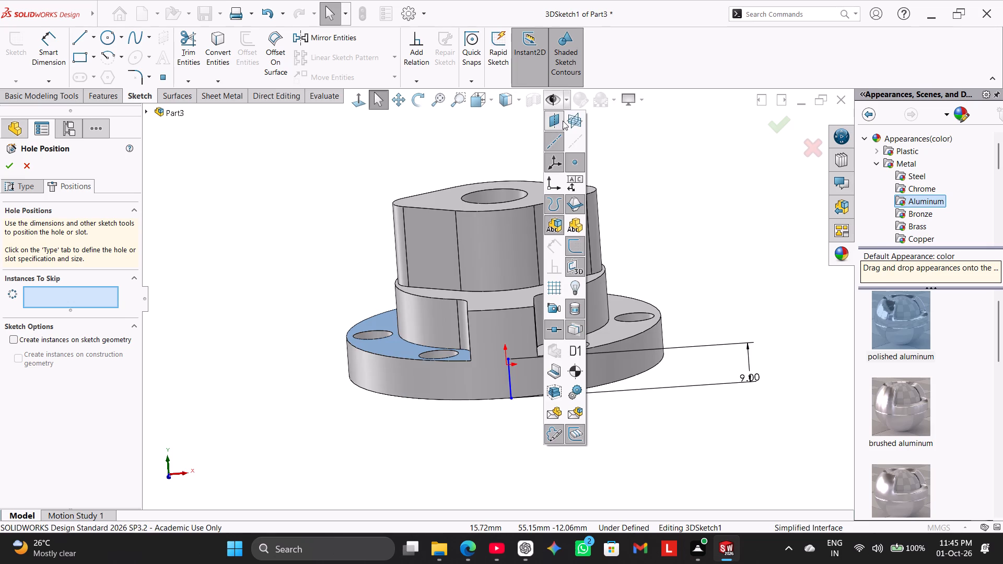
pyautogui.click(551, 184)
pyautogui.click(447, 162)
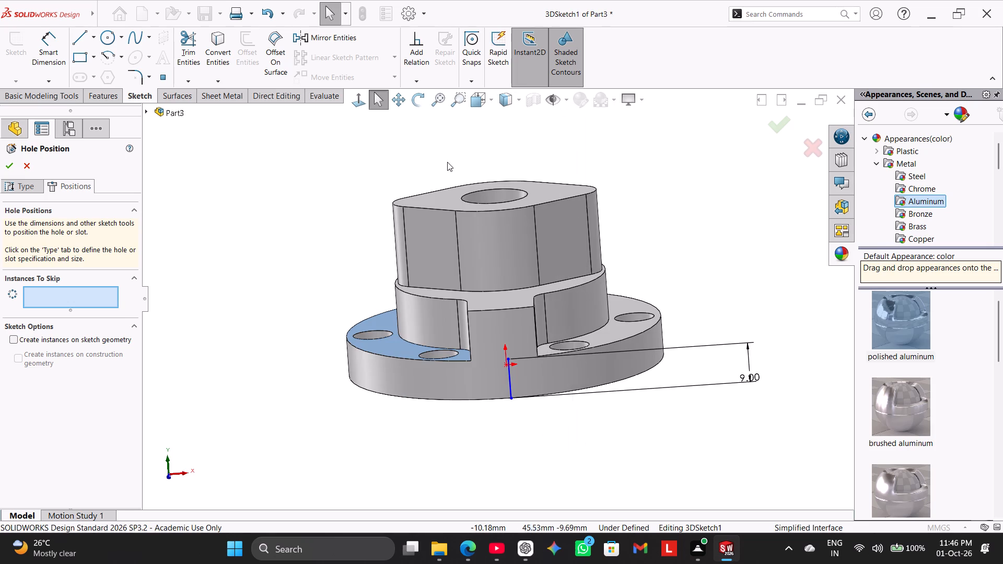
pyautogui.moveTo(483, 379); pyautogui.dragTo(487, 349, button='middle')
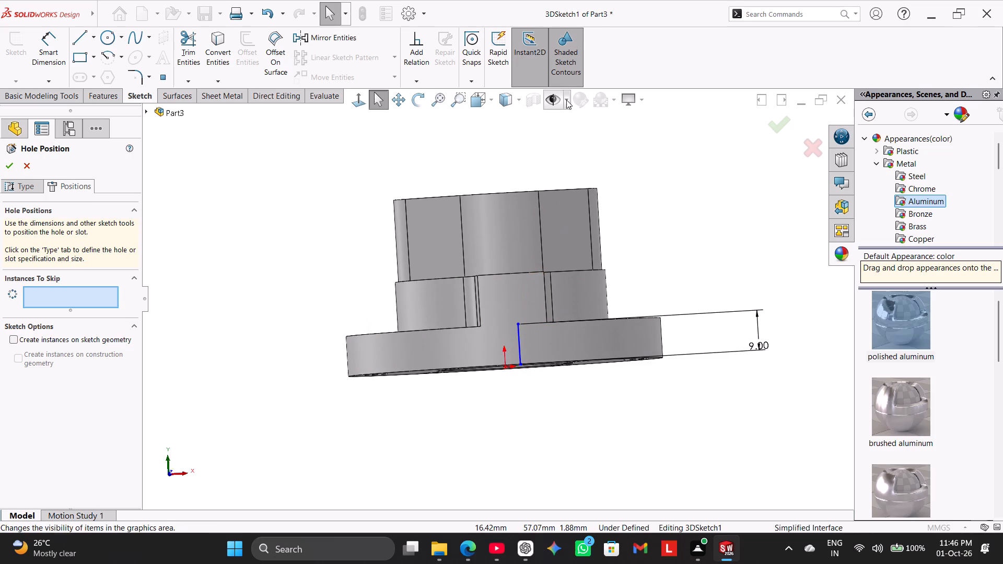
pyautogui.click(566, 99)
pyautogui.click(556, 188)
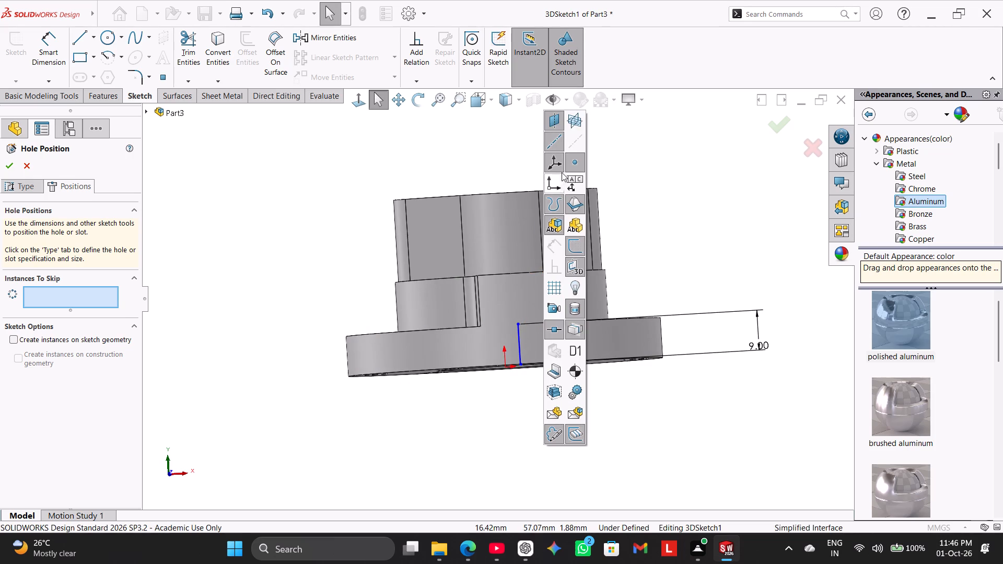
pyautogui.click(574, 125)
pyautogui.moveTo(485, 458); pyautogui.dragTo(464, 471, button='middle')
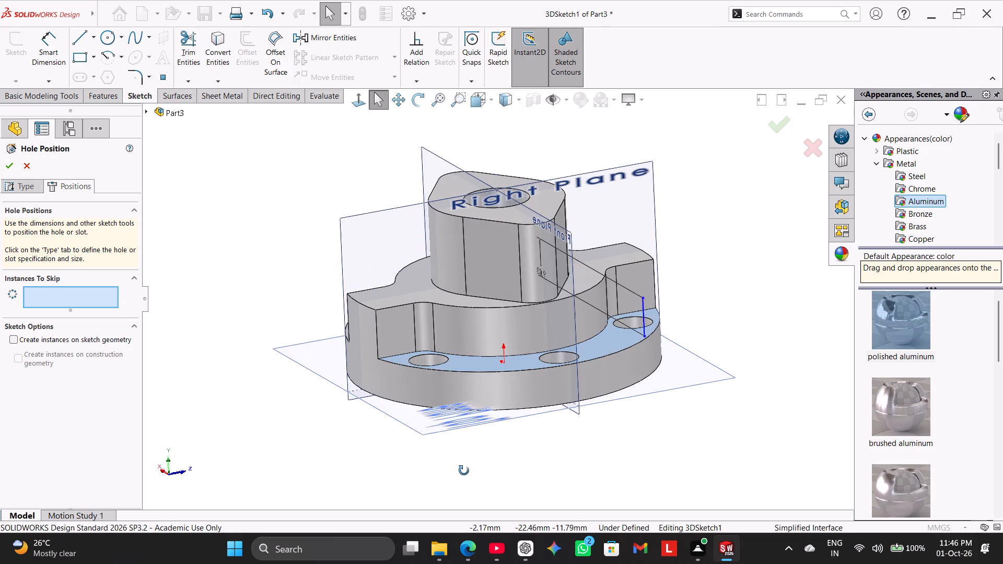
pyautogui.moveTo(464, 471); pyautogui.dragTo(514, 477, button='middle')
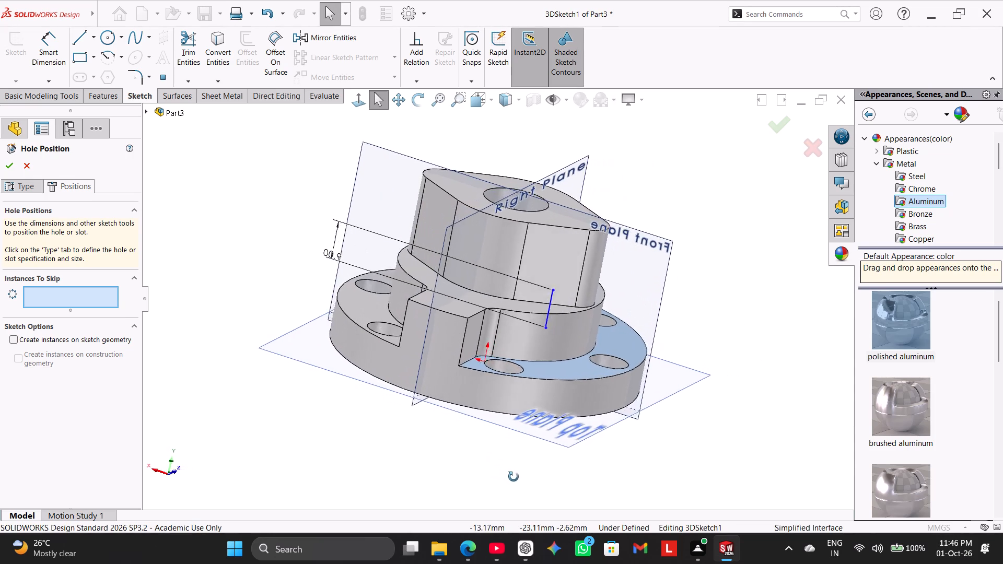
pyautogui.moveTo(514, 477); pyautogui.dragTo(721, 527, button='middle')
pyautogui.moveTo(438, 448); pyautogui.dragTo(434, 464, button='middle')
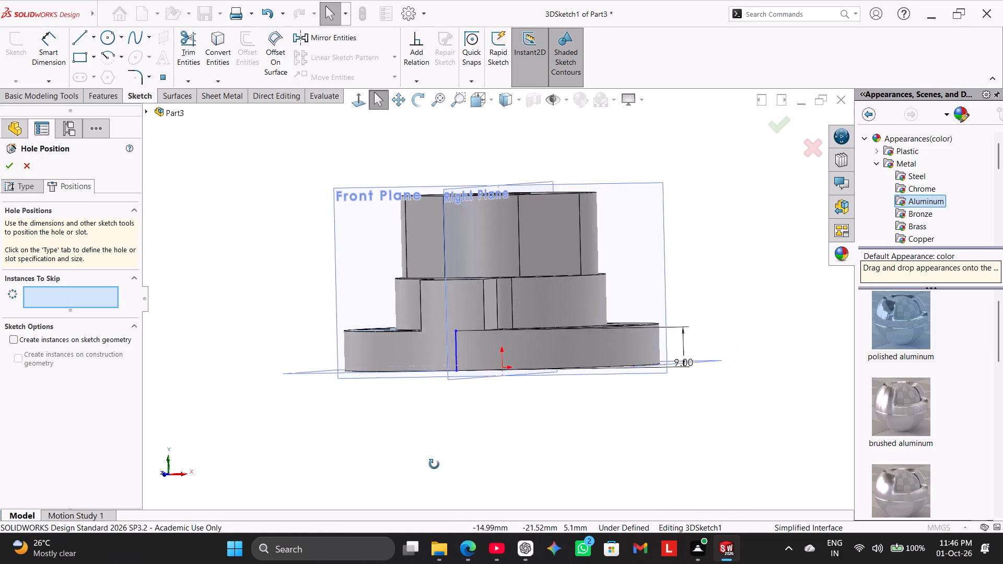
# Hide the Front, Top and Right reference planes around the part.
pyautogui.moveTo(434, 464); pyautogui.dragTo(458, 471, button='middle')
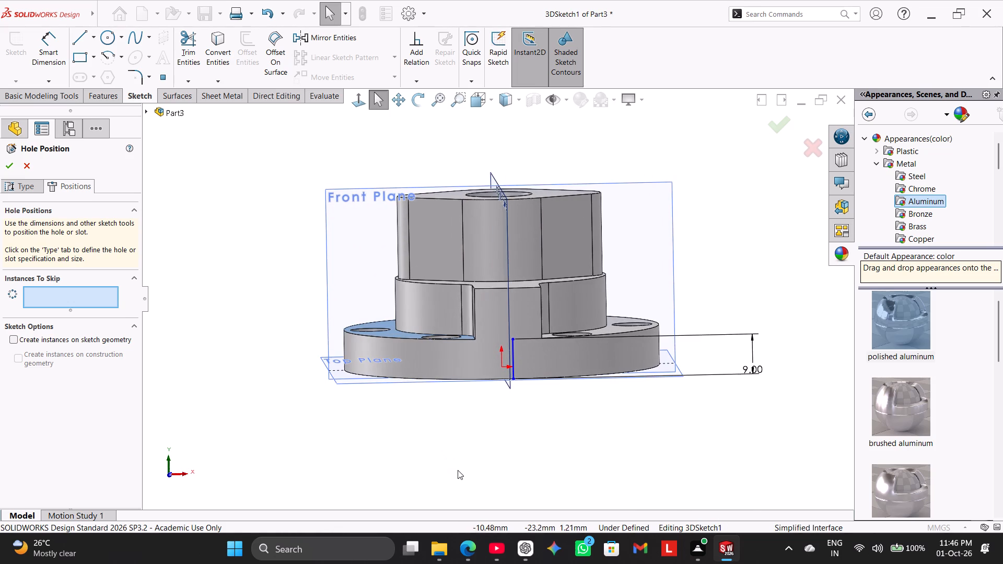
pyautogui.click(565, 97)
pyautogui.click(574, 123)
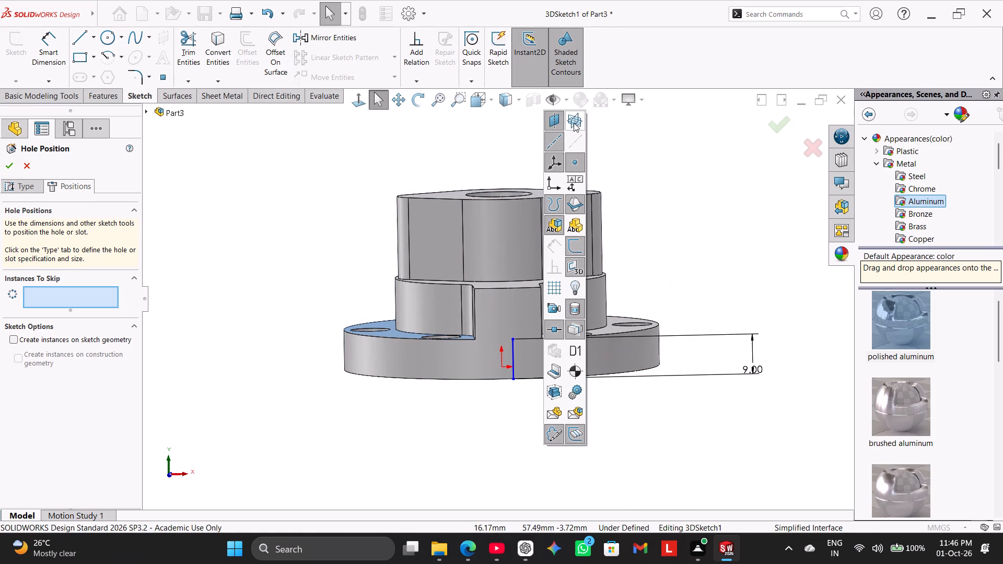
pyautogui.click(470, 445)
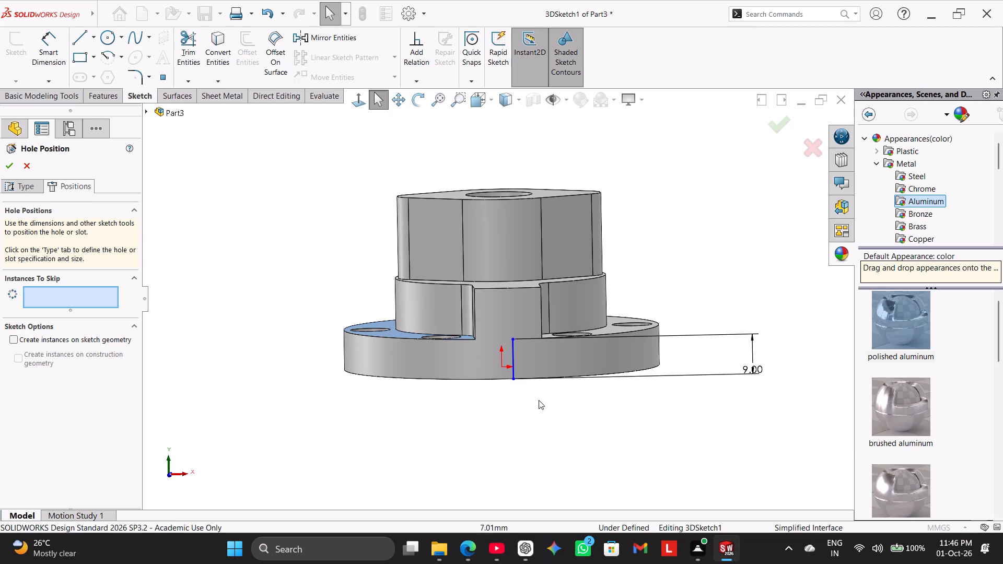
# Delete the 9 mm vertical line on the flange's outer face together with its dimension.
pyautogui.scroll(-6, 530, 321)
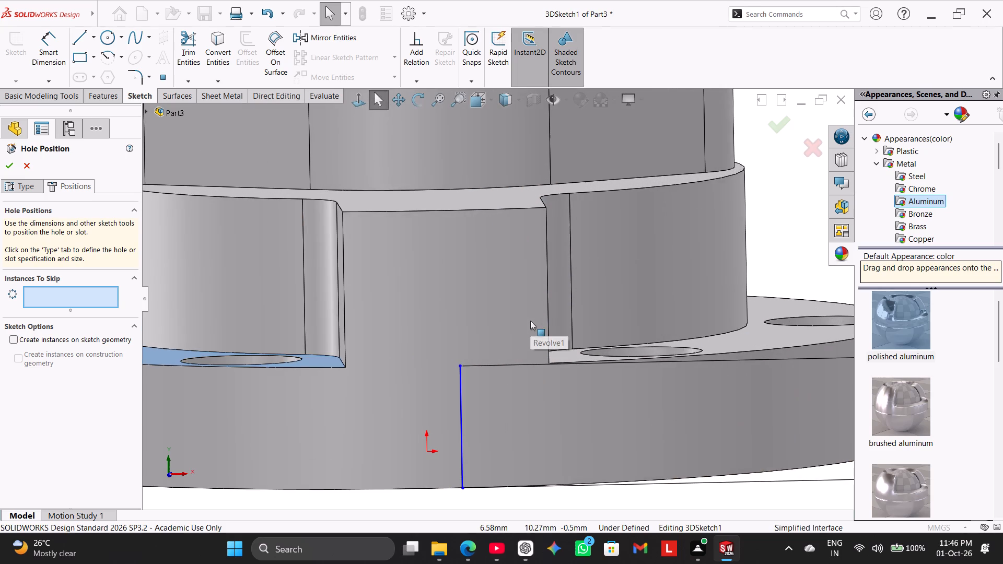
pyautogui.scroll(3, 523, 349)
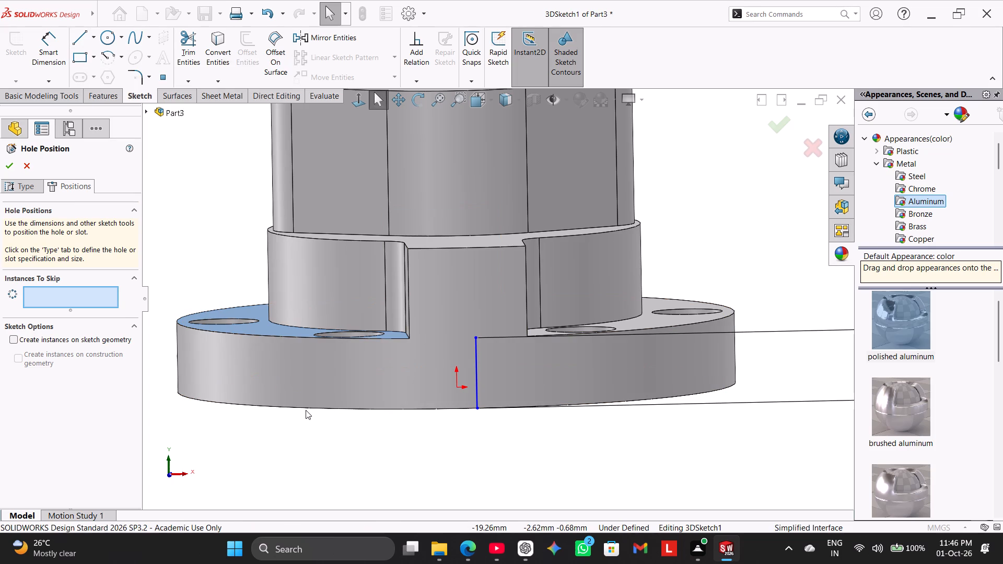
pyautogui.rightClick(475, 372)
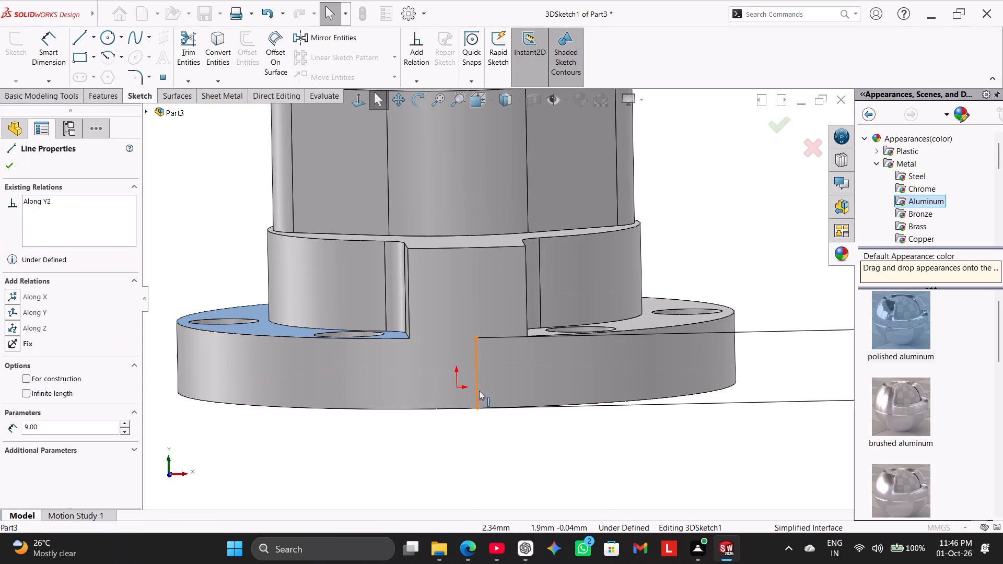
pyautogui.click(514, 498)
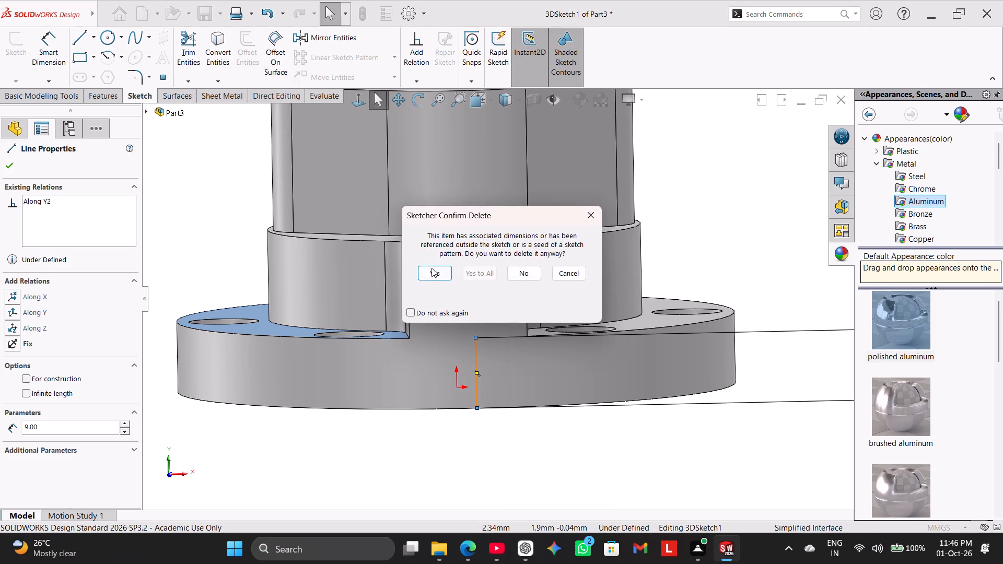
pyautogui.click(434, 271)
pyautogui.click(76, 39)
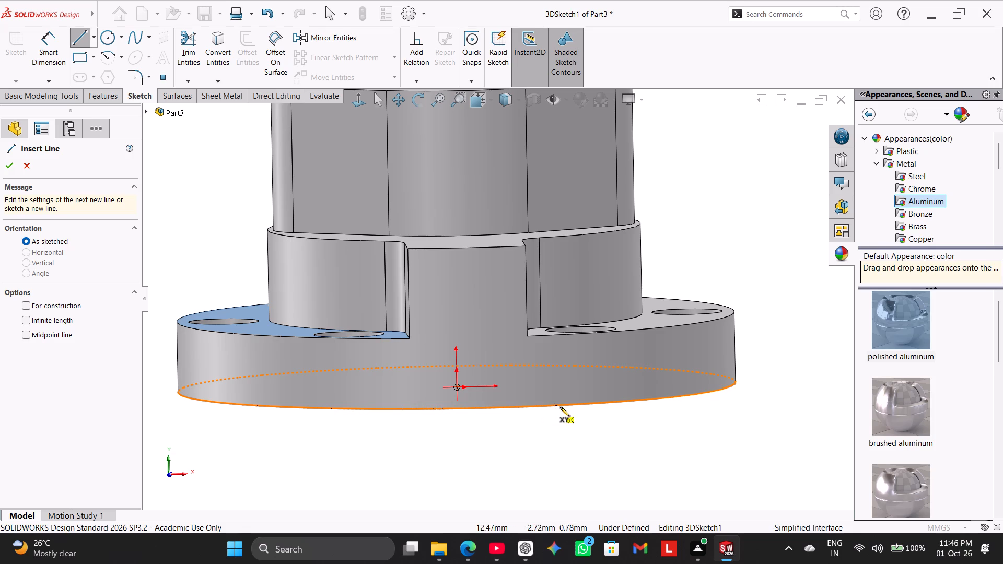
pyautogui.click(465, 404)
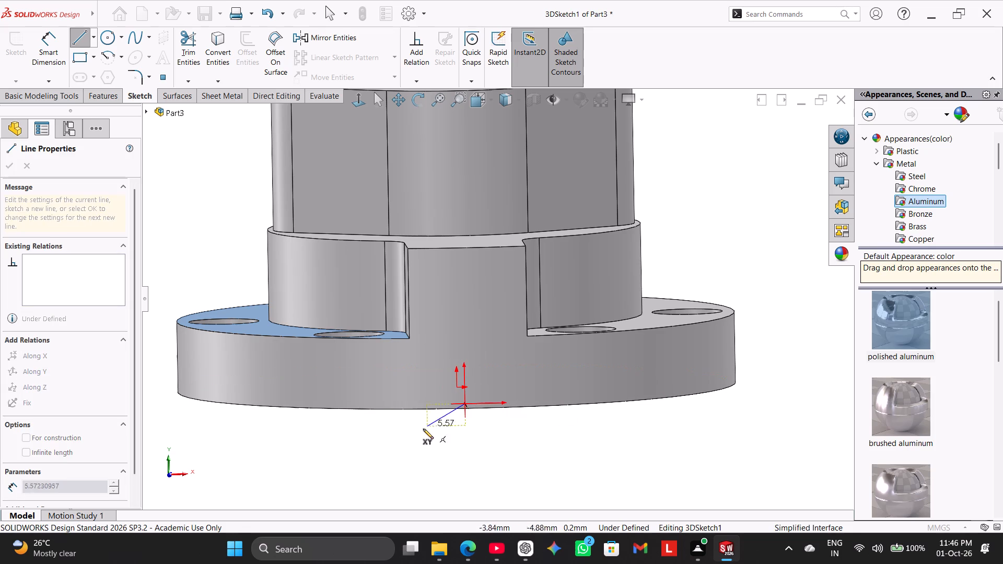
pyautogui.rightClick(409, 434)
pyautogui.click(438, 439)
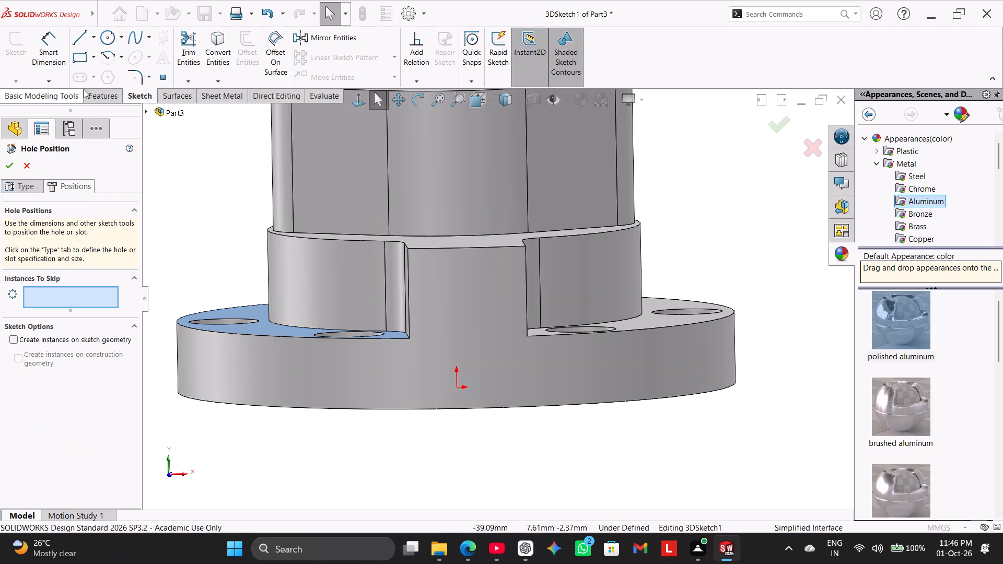
# Sketch a vertical line about 9.6 mm long downward from the midpoint of the lug's upper outer edge.
pyautogui.click(81, 31)
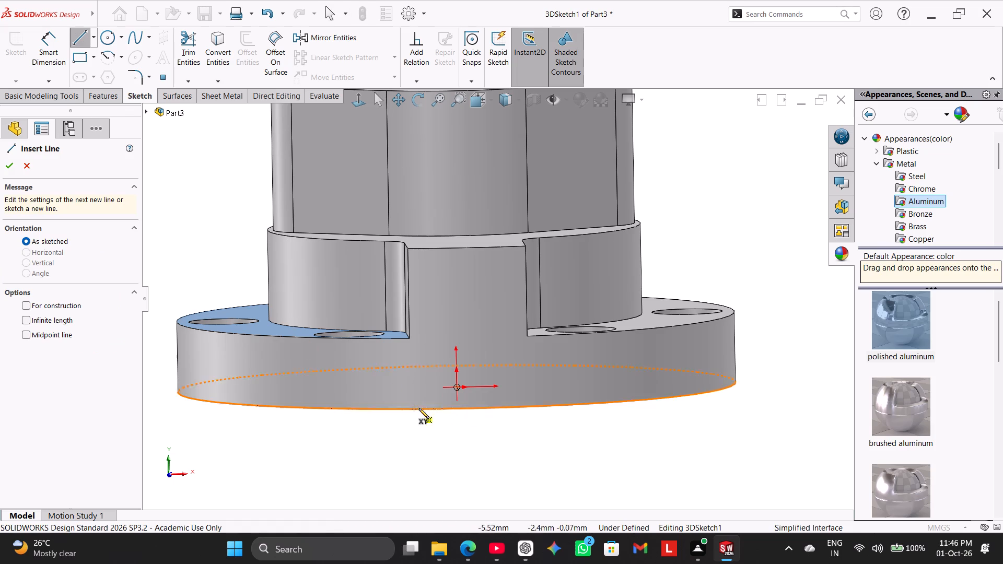
pyautogui.moveTo(422, 445); pyautogui.dragTo(395, 466, button='middle')
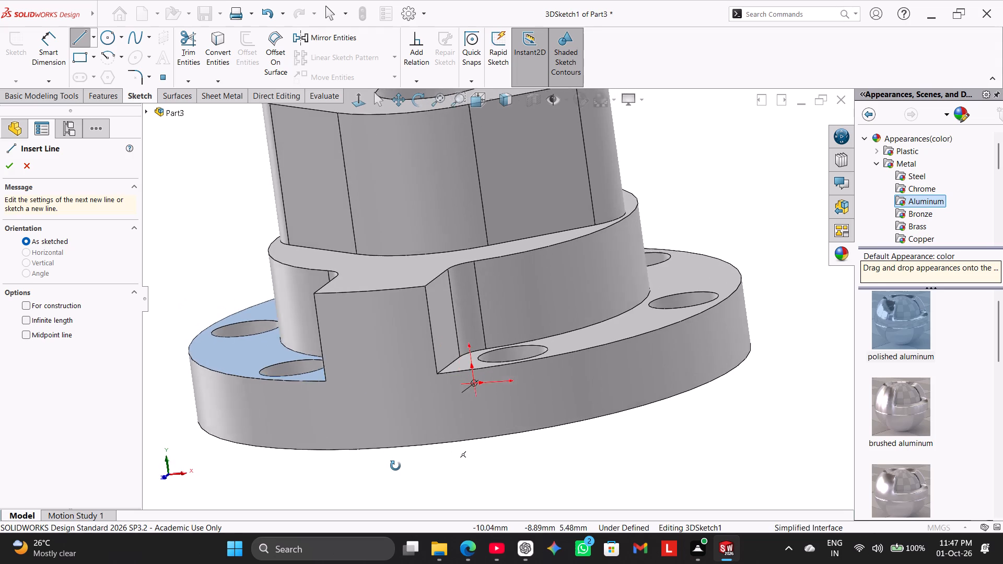
pyautogui.moveTo(395, 466); pyautogui.dragTo(395, 472, button='middle')
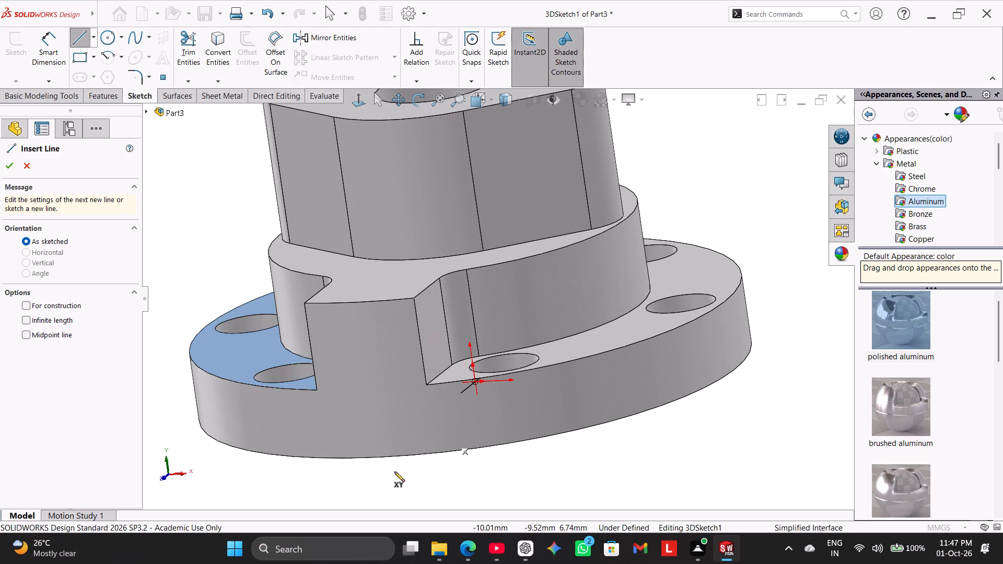
pyautogui.moveTo(556, 493); pyautogui.dragTo(491, 520, button='middle')
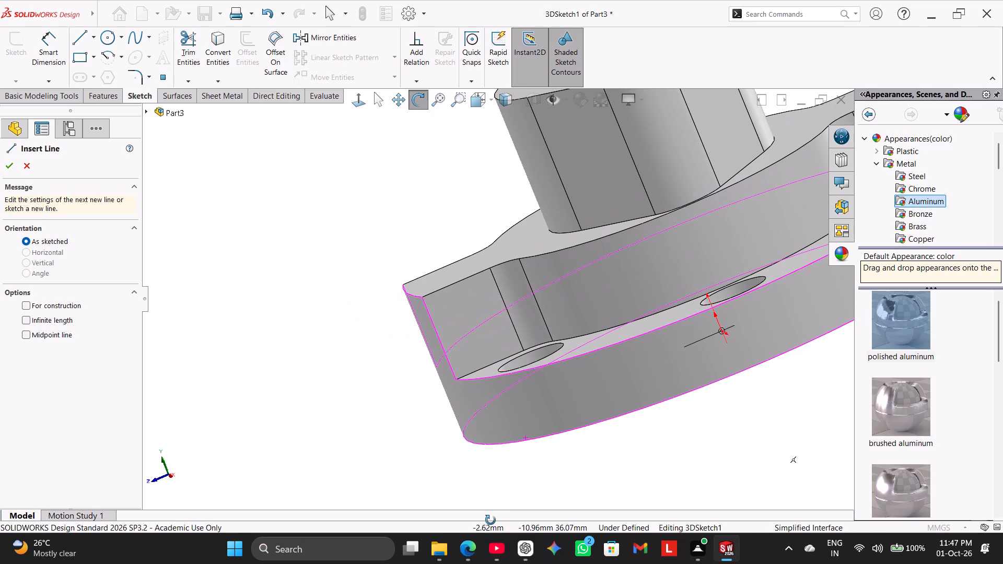
pyautogui.moveTo(491, 520); pyautogui.dragTo(568, 512, button='middle')
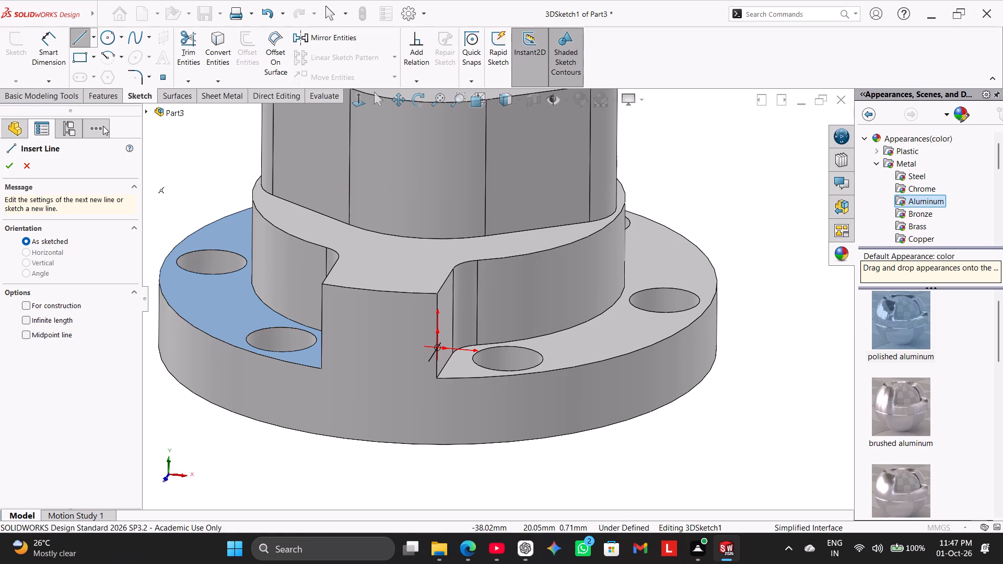
pyautogui.click(378, 291)
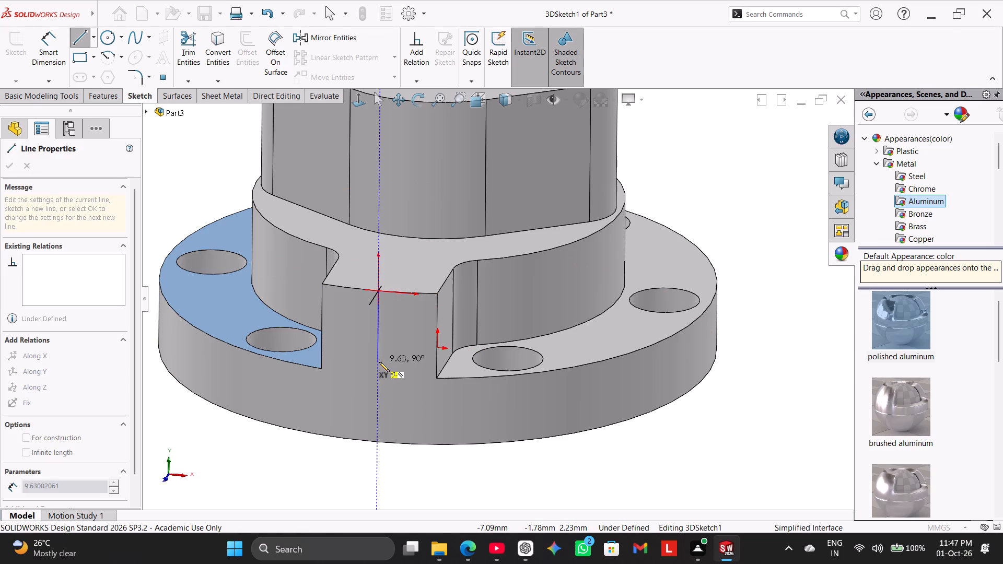
pyautogui.click(376, 361)
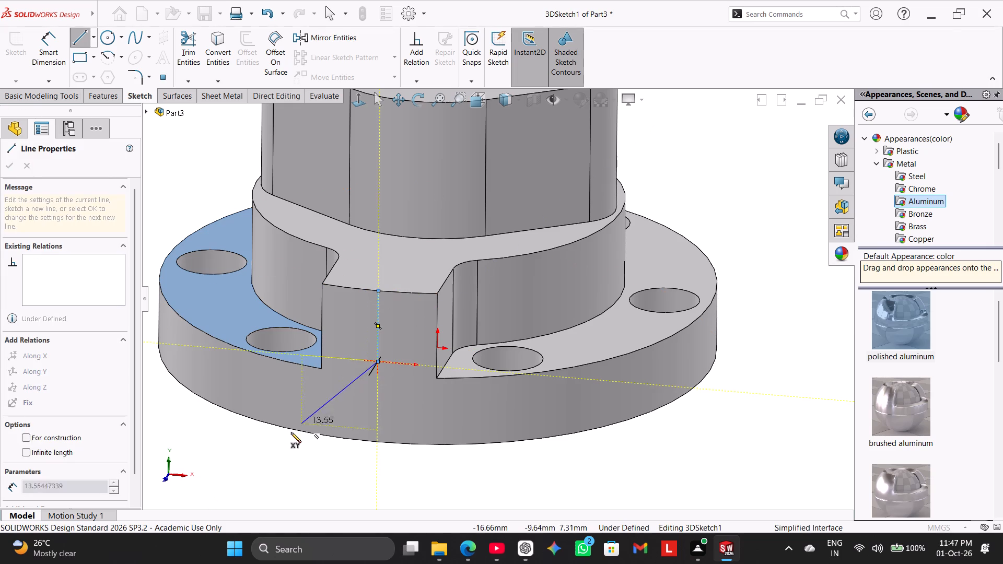
pyautogui.rightClick(276, 440)
pyautogui.click(297, 449)
# Dimension the vertical line on the lug's outer face to 20.5-9, which is 11.5 mm.
pyautogui.moveTo(272, 459); pyautogui.dragTo(294, 446, button='middle')
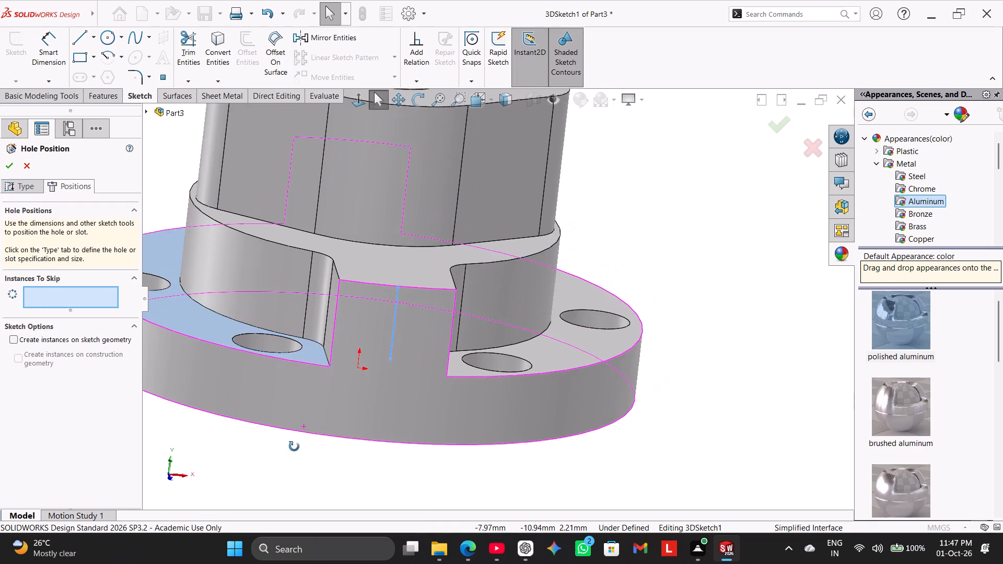
pyautogui.moveTo(294, 446); pyautogui.dragTo(294, 446, button='middle')
pyautogui.click(49, 51)
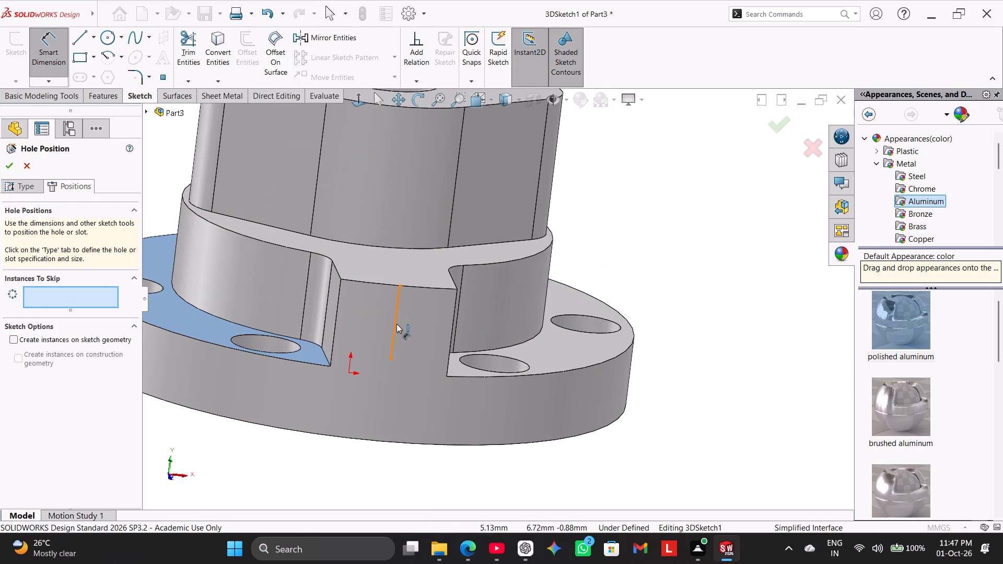
pyautogui.click(396, 325)
pyautogui.click(683, 335)
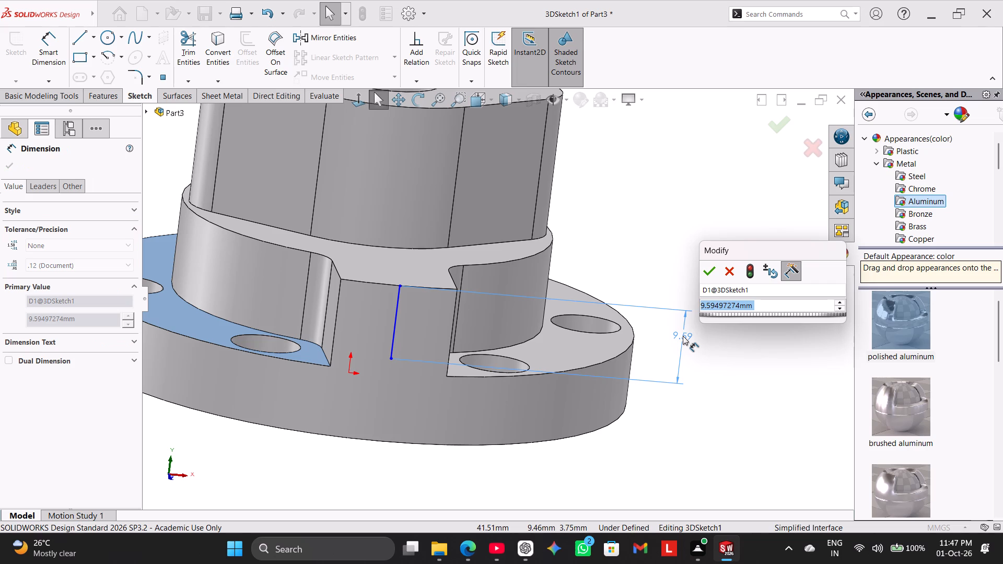
pyautogui.write('20.')
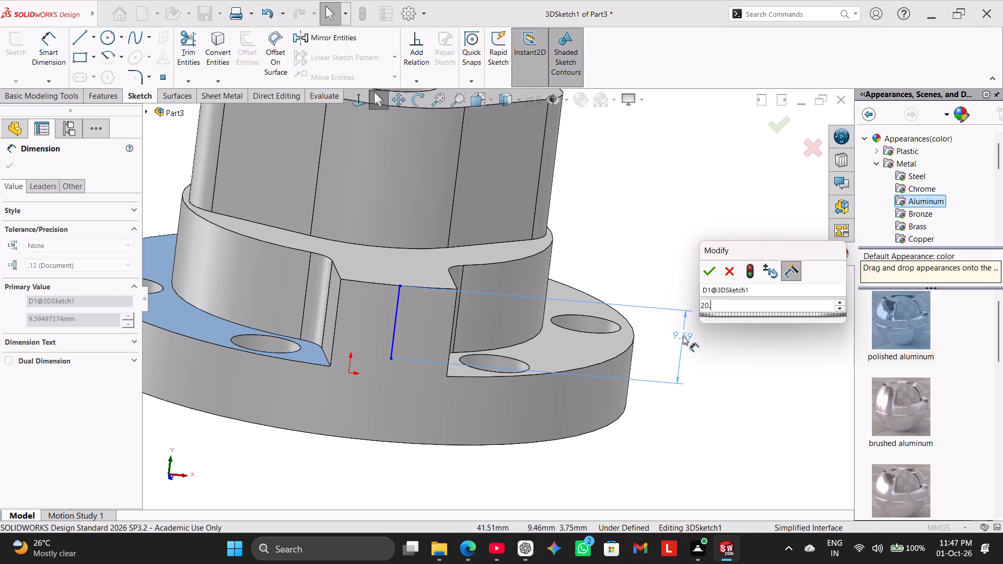
pyautogui.write('5-9')
pyautogui.press('Return')
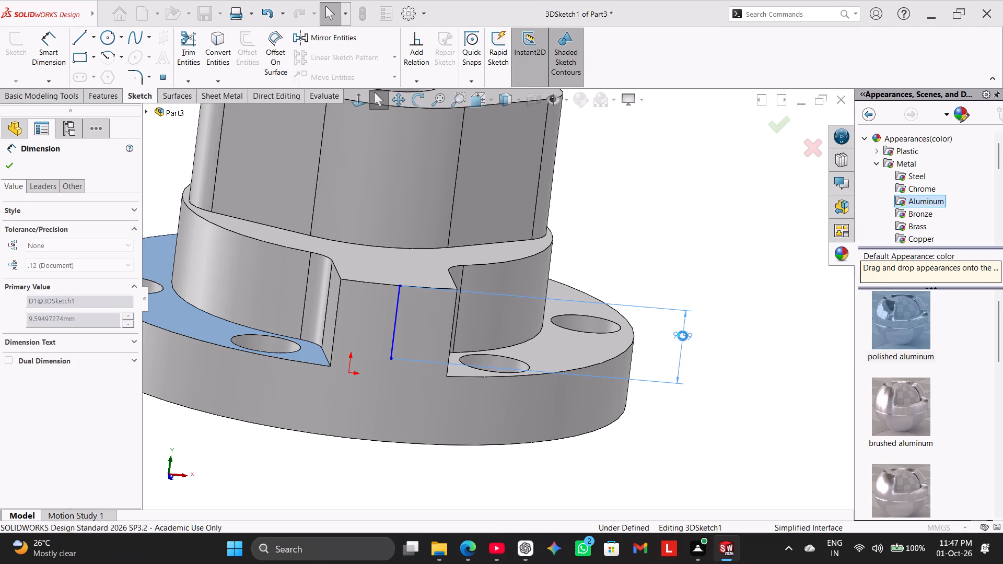
pyautogui.rightClick(701, 232)
pyautogui.click(739, 266)
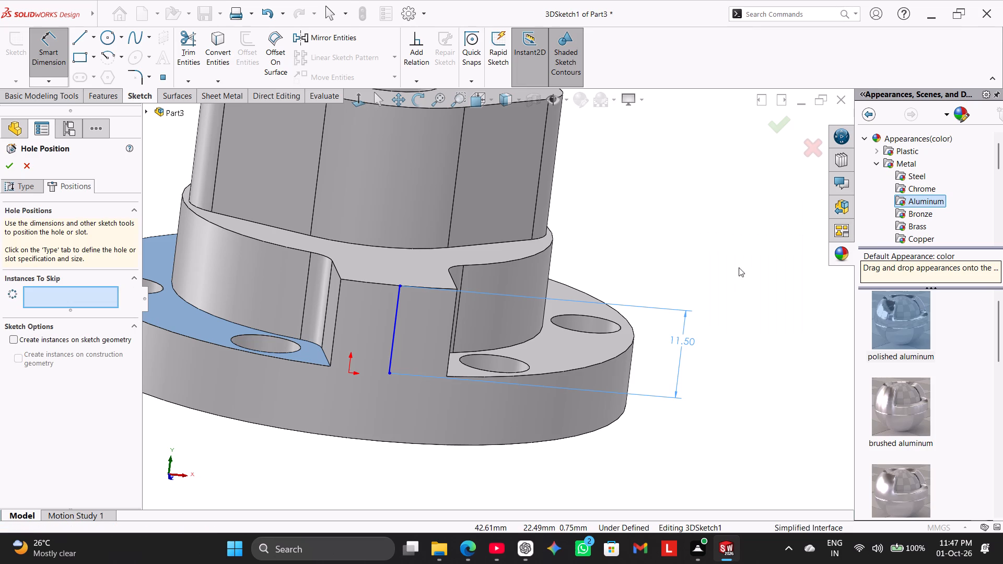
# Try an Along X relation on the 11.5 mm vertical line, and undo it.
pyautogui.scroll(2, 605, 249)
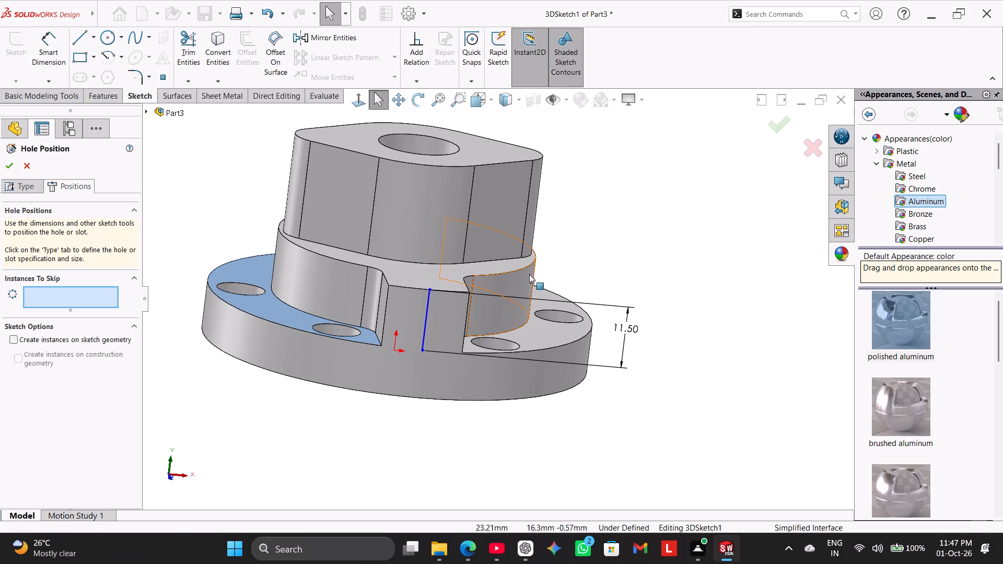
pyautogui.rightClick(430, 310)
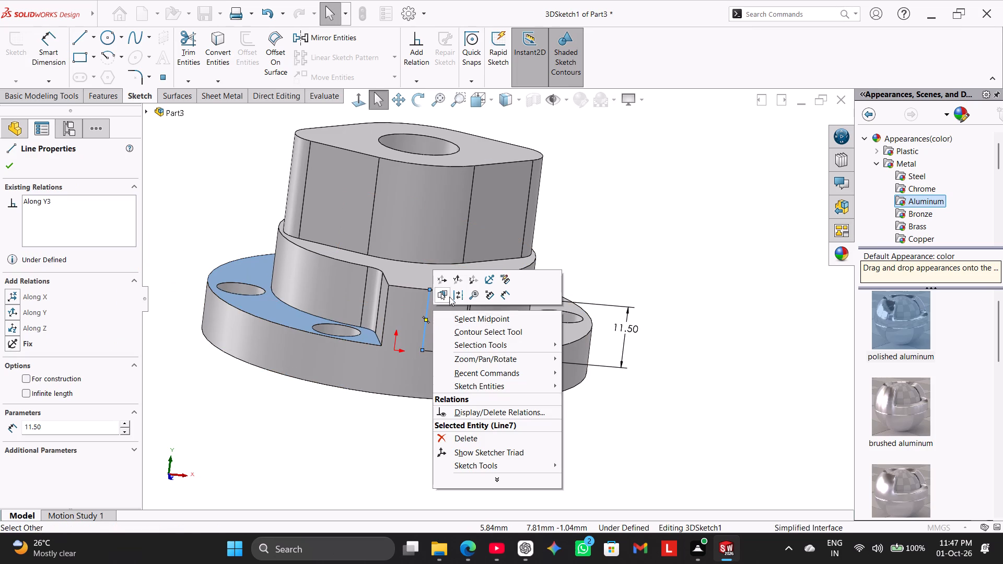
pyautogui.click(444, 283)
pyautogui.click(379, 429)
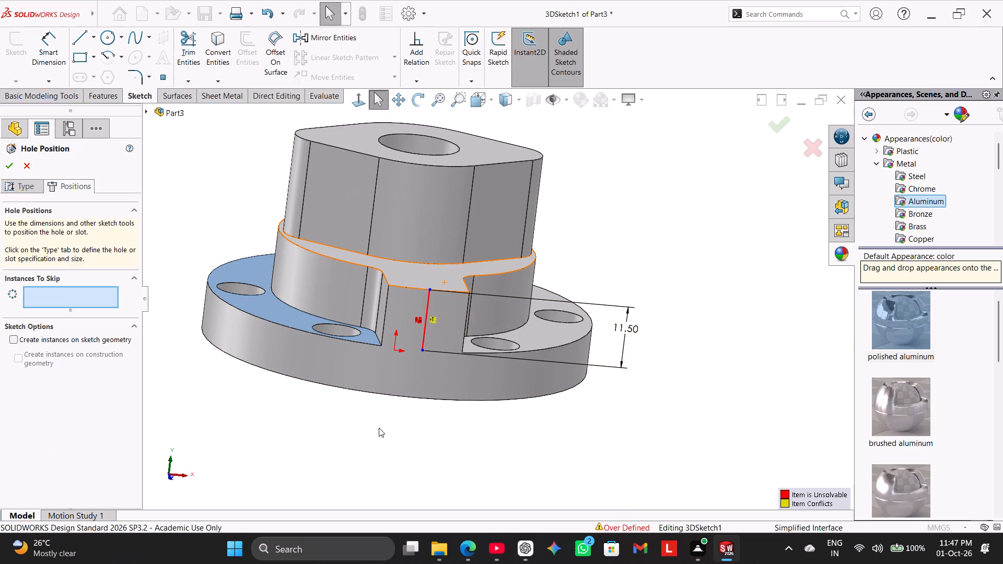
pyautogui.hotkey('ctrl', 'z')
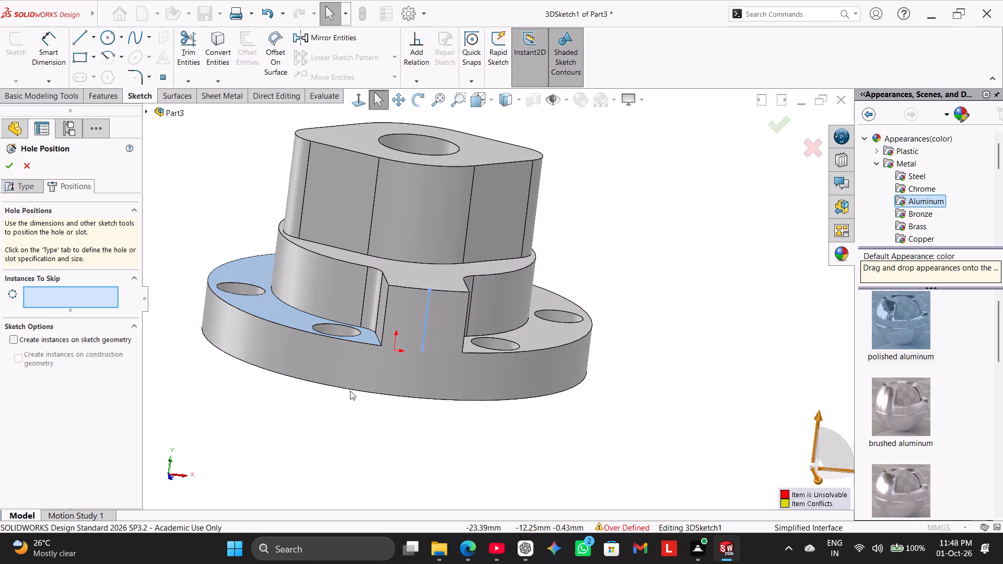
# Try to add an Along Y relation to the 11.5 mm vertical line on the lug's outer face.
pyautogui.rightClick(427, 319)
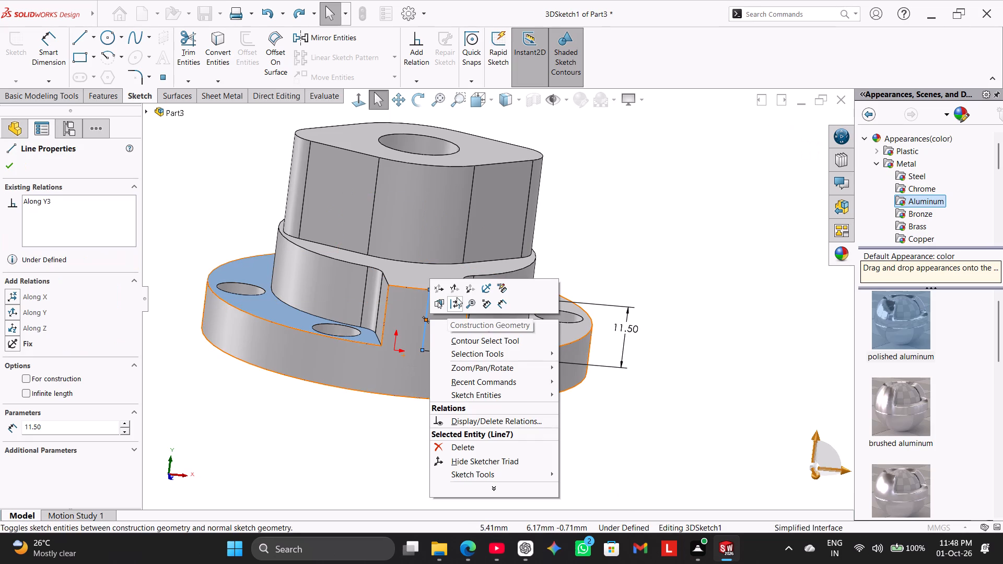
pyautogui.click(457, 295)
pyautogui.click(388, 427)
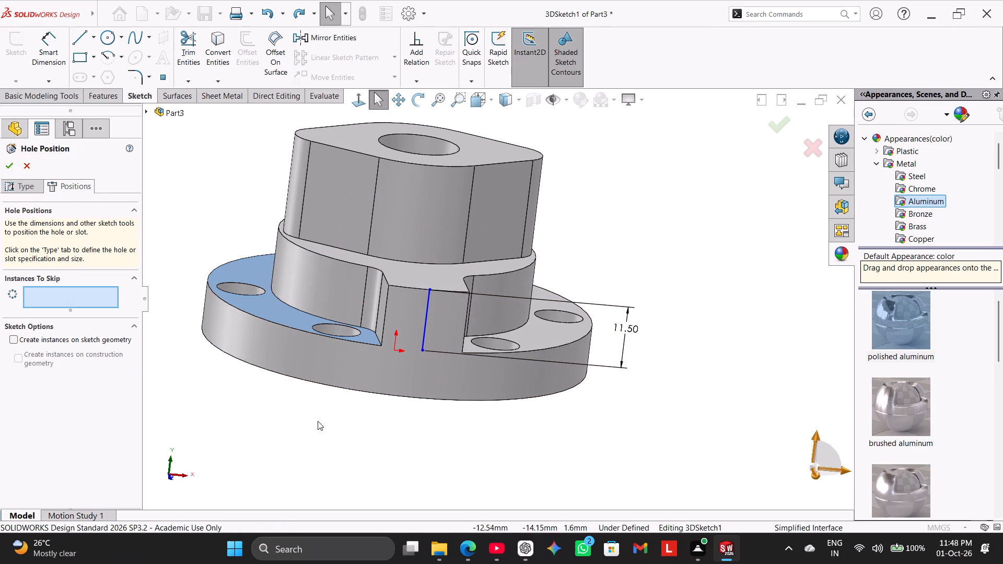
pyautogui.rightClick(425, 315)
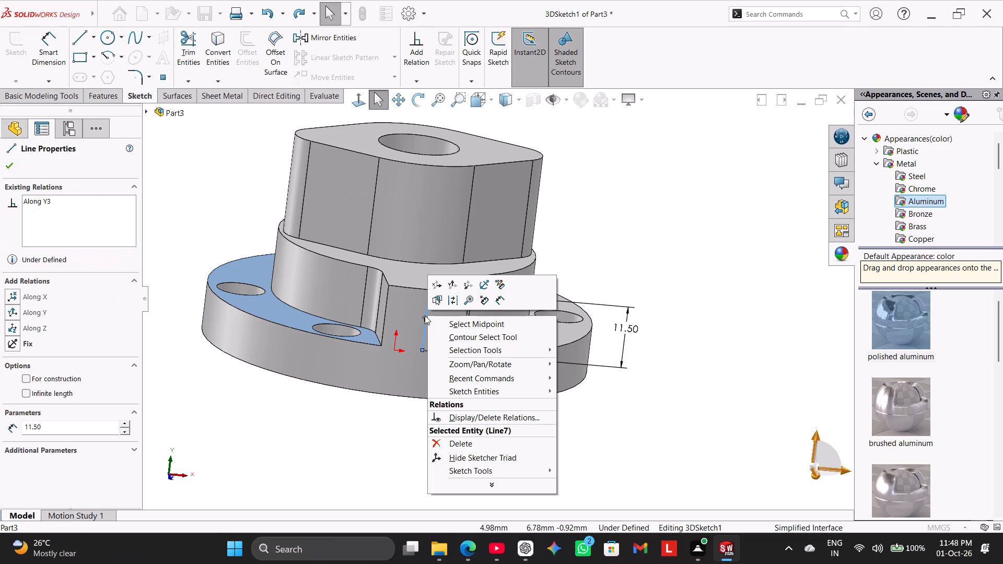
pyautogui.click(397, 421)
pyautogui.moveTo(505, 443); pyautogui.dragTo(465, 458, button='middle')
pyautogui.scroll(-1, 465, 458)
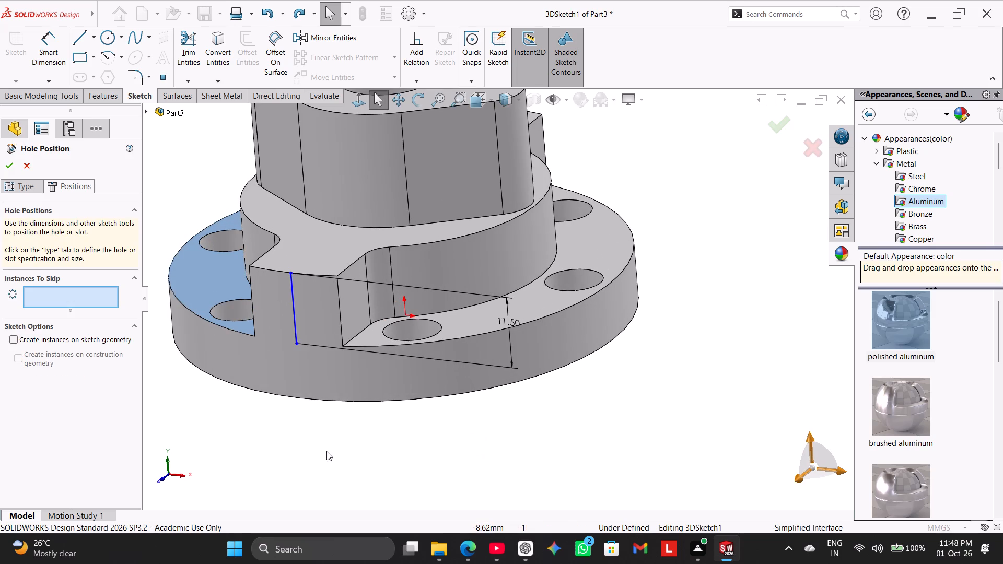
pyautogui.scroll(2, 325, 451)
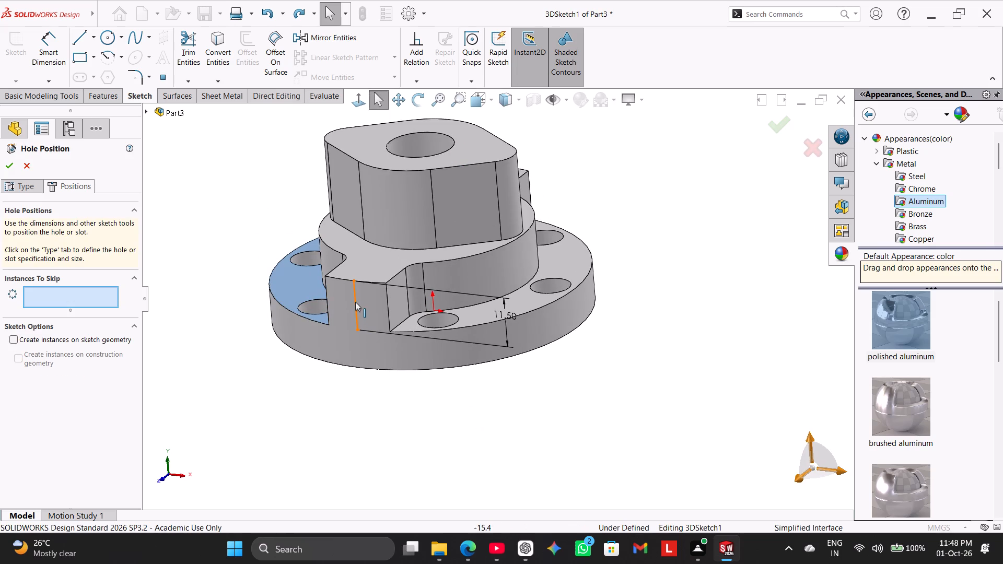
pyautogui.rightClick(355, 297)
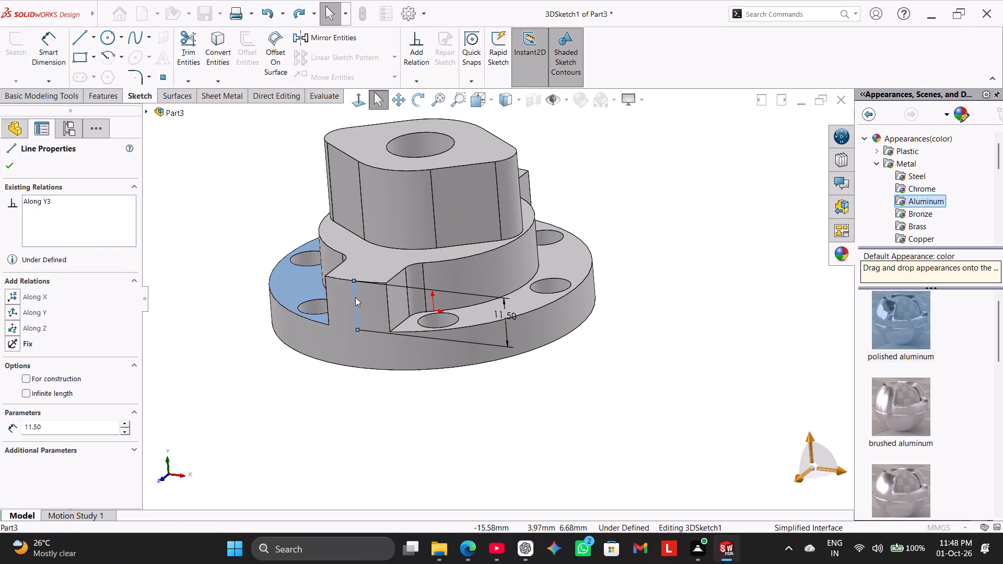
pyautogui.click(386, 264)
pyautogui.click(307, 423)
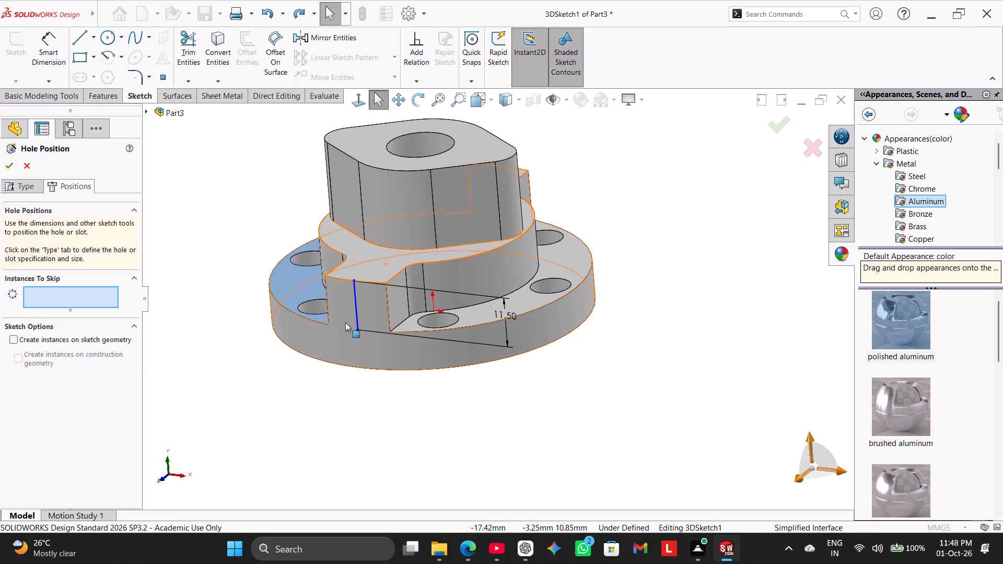
# Sketch a 20.5 mm vertical construction line from the midpoint of the lug's upper outer edge to the flange's bottom edge.
pyautogui.moveTo(331, 372); pyautogui.dragTo(344, 381, button='middle')
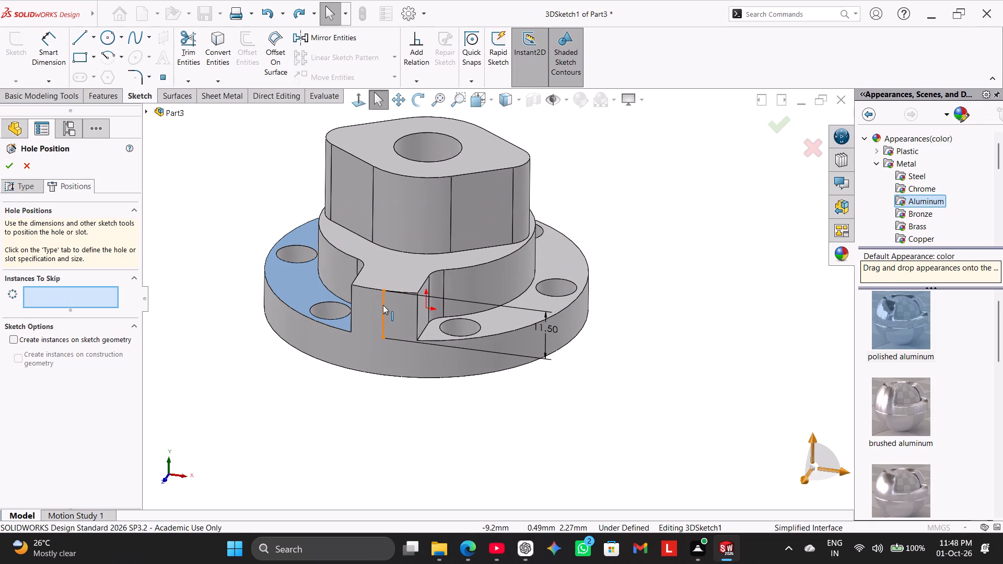
pyautogui.rightClick(383, 305)
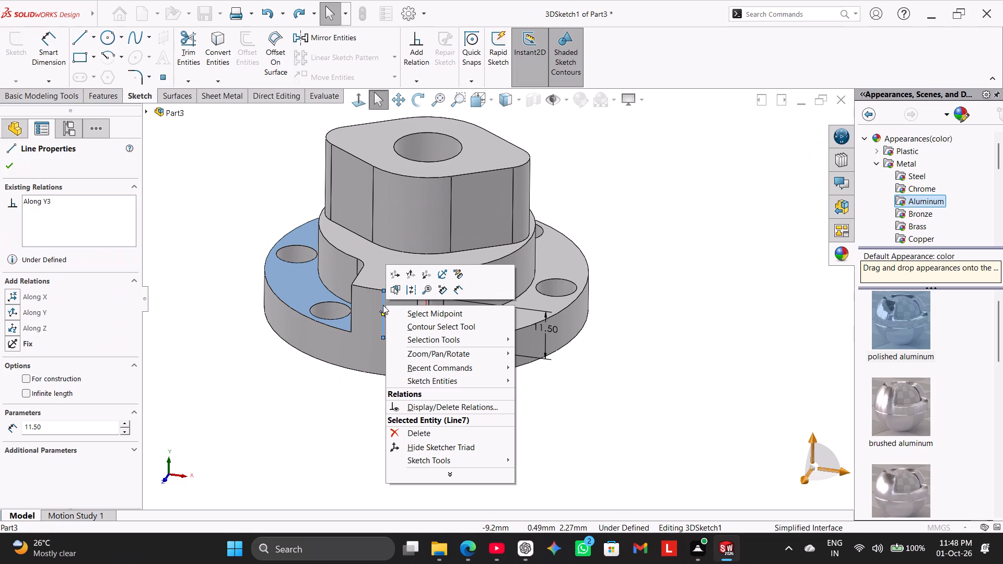
pyautogui.click(237, 379)
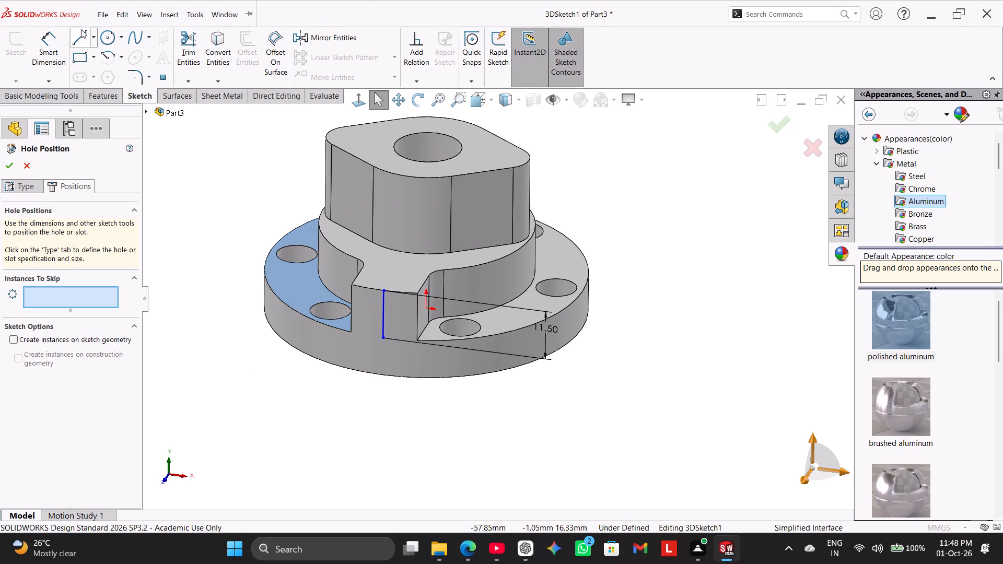
pyautogui.click(91, 31)
pyautogui.click(96, 62)
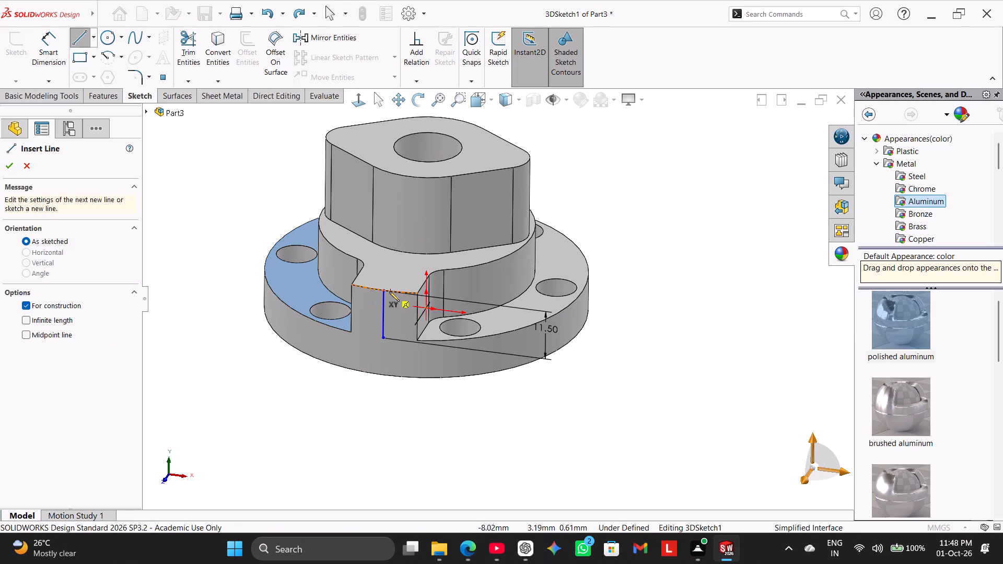
pyautogui.click(384, 290)
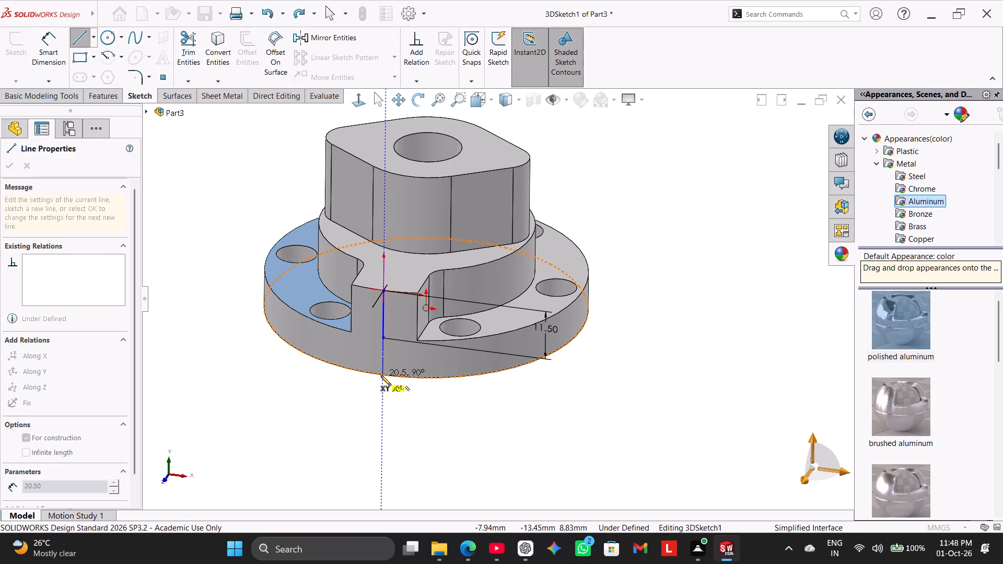
pyautogui.click(381, 375)
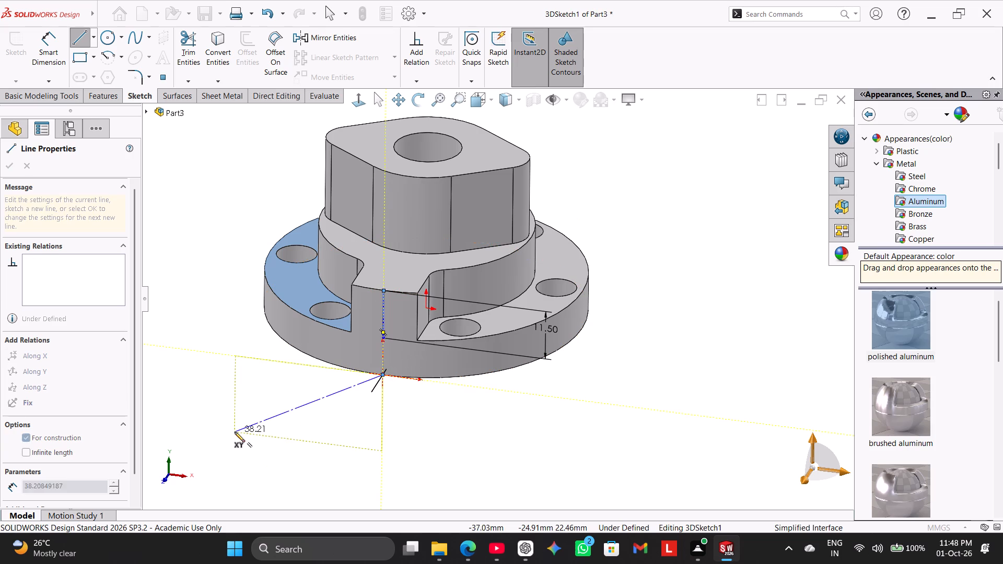
pyautogui.rightClick(234, 432)
pyautogui.click(281, 436)
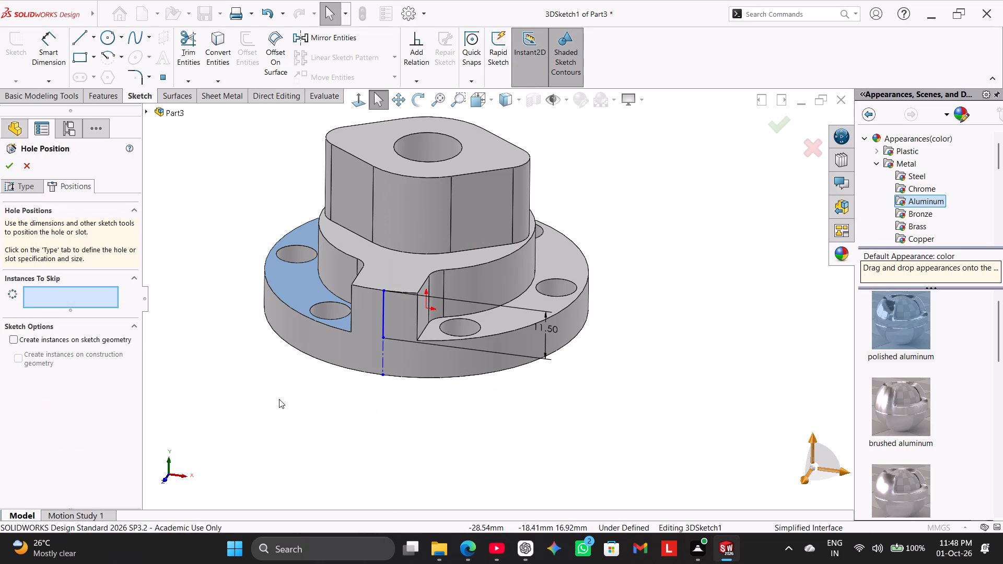
# Delete the solid 11.5 mm vertical line on the lug's outer face.
pyautogui.click(279, 399)
pyautogui.rightClick(382, 312)
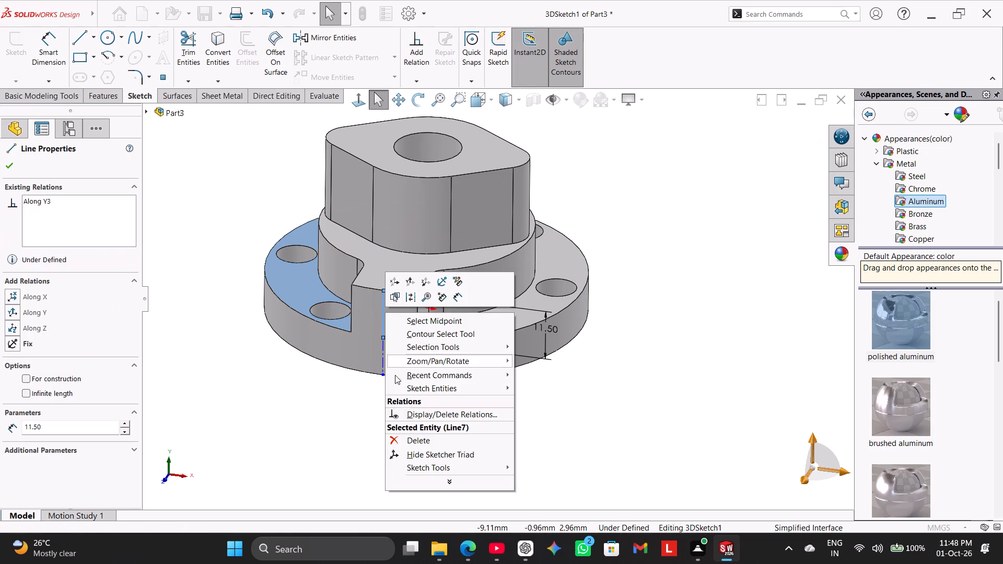
pyautogui.click(406, 441)
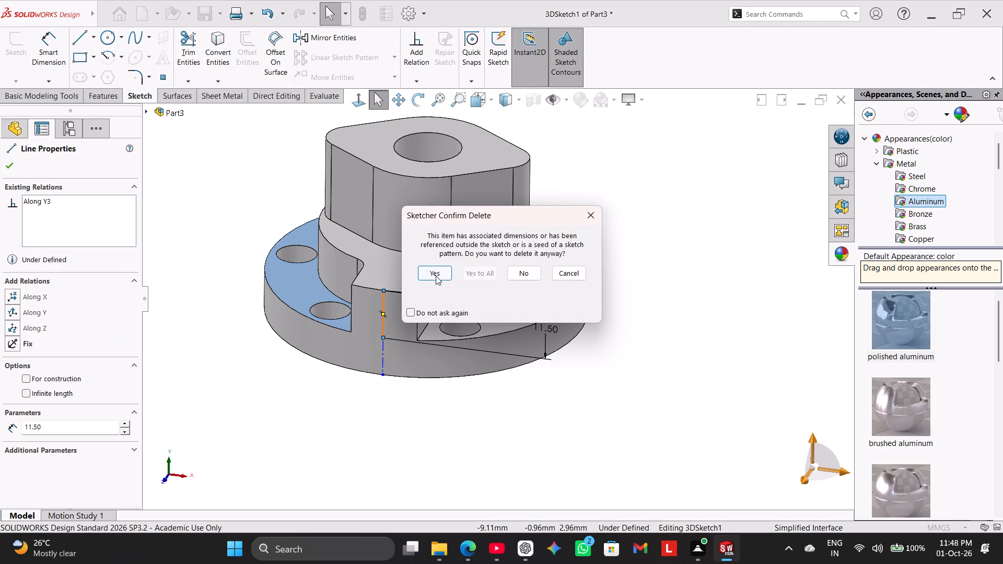
pyautogui.click(436, 276)
pyautogui.click(359, 451)
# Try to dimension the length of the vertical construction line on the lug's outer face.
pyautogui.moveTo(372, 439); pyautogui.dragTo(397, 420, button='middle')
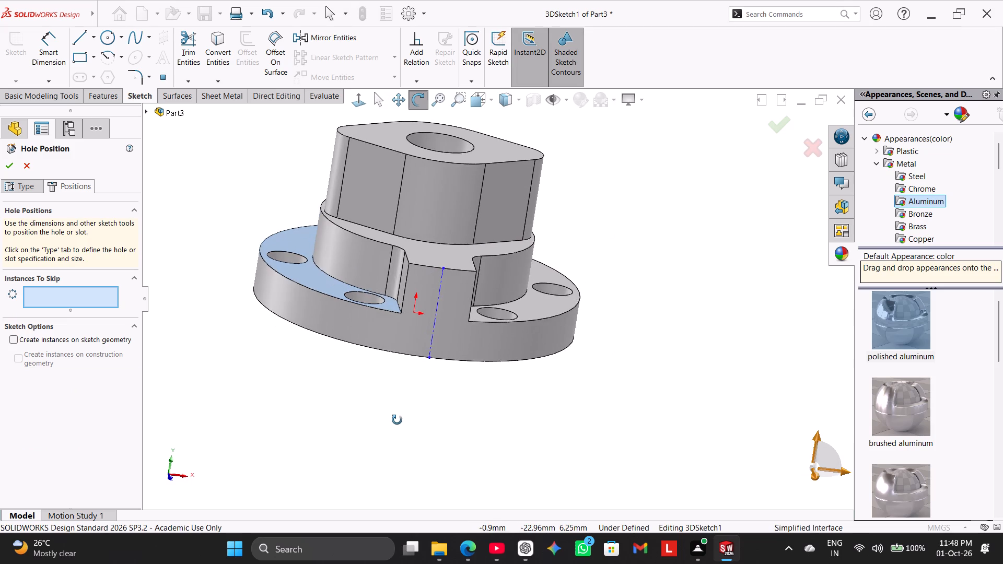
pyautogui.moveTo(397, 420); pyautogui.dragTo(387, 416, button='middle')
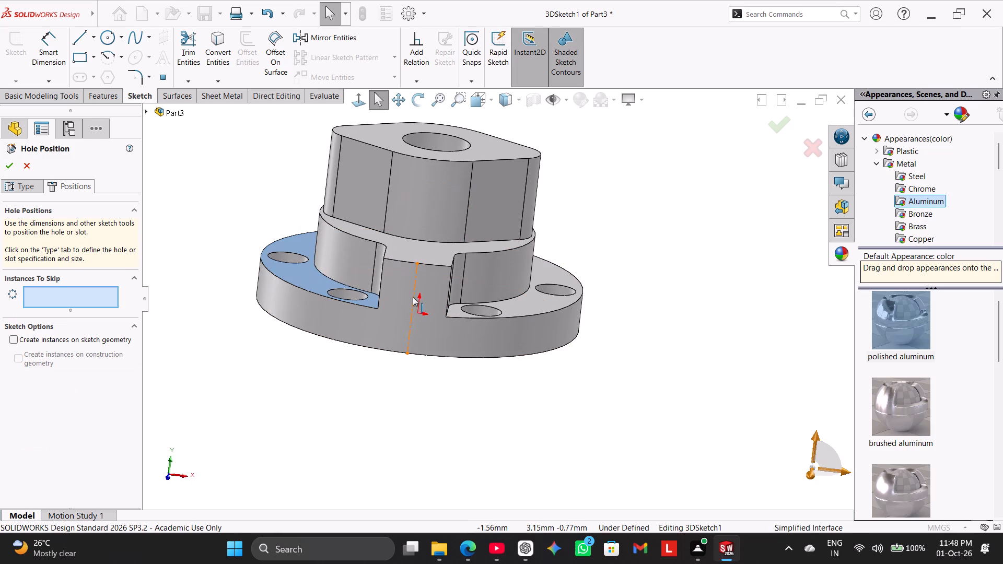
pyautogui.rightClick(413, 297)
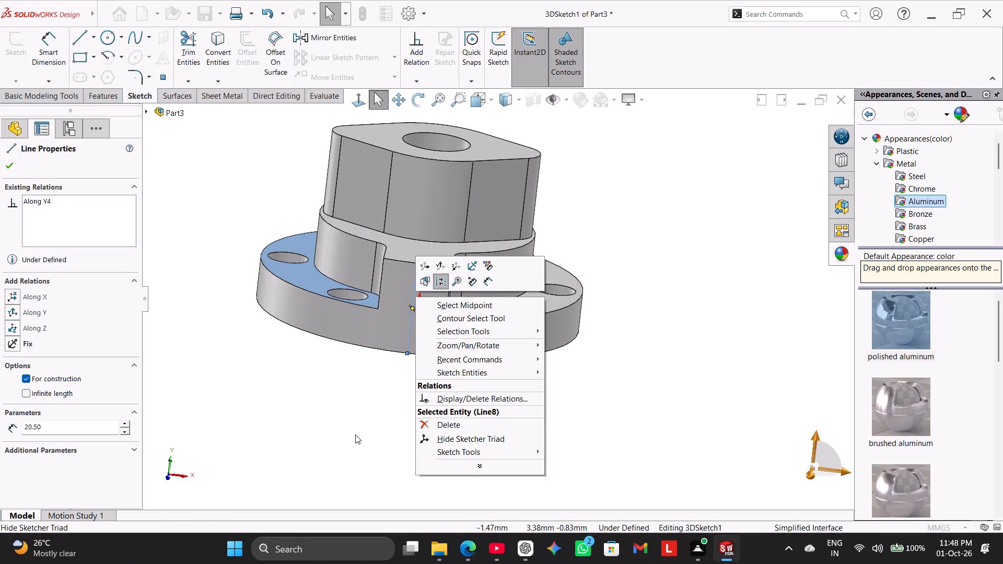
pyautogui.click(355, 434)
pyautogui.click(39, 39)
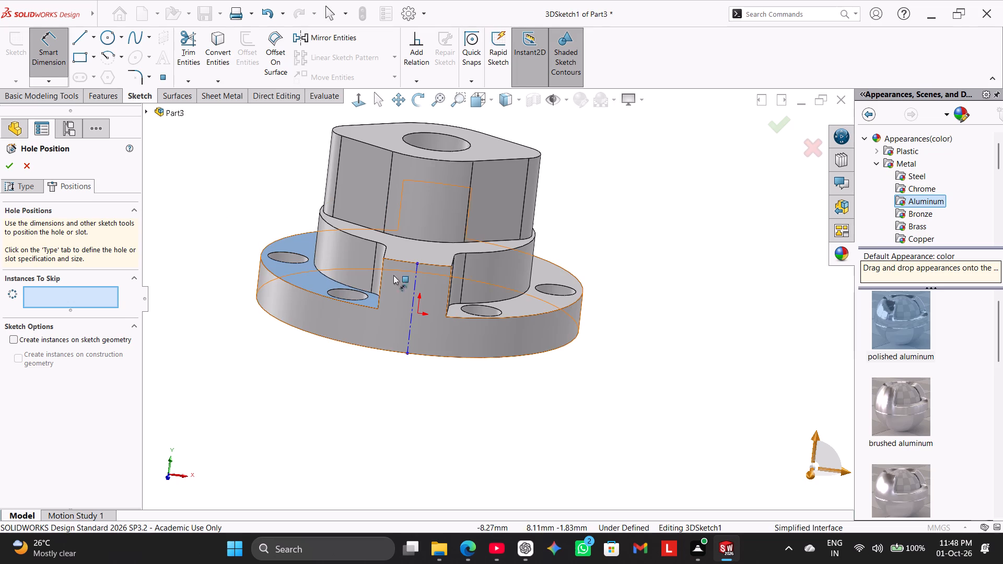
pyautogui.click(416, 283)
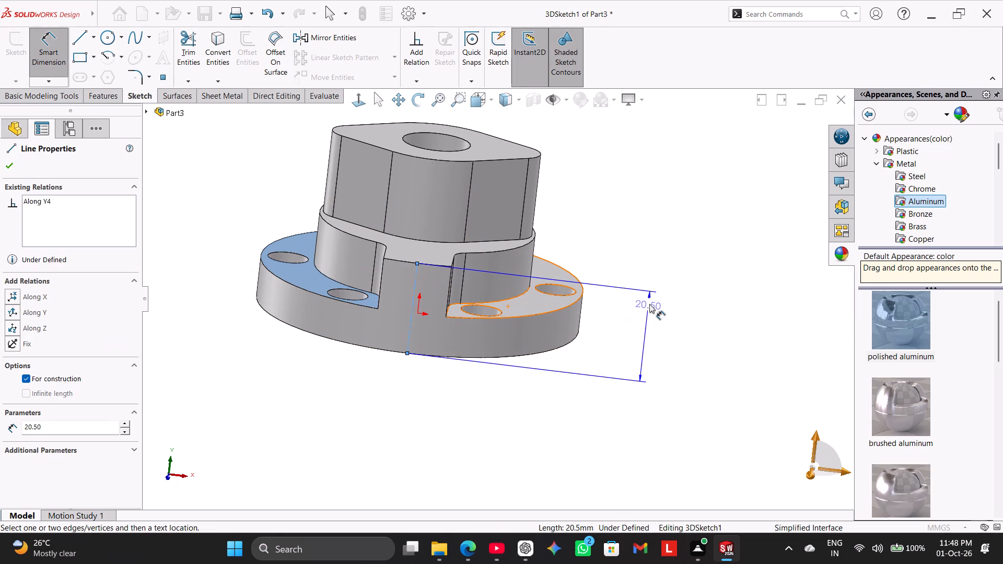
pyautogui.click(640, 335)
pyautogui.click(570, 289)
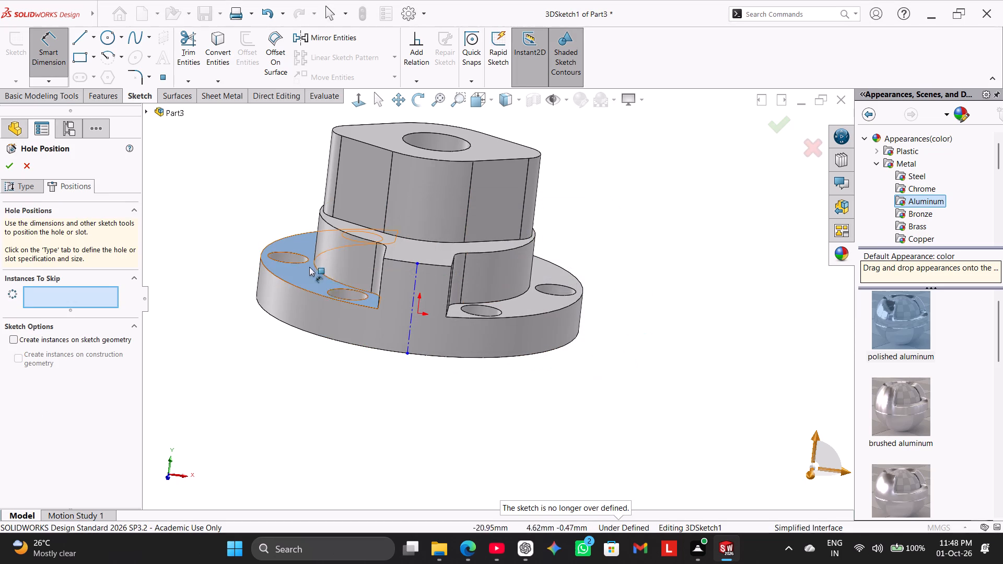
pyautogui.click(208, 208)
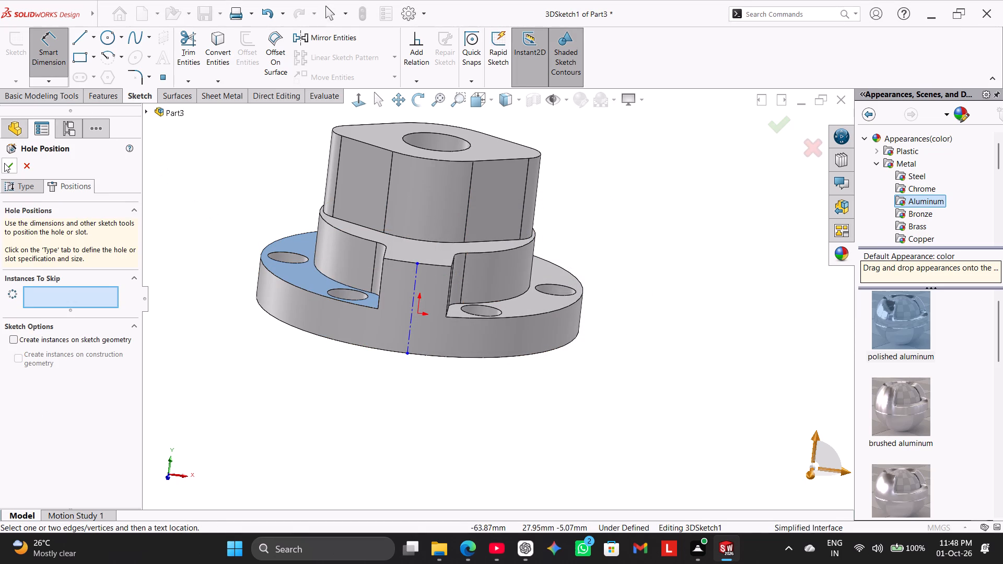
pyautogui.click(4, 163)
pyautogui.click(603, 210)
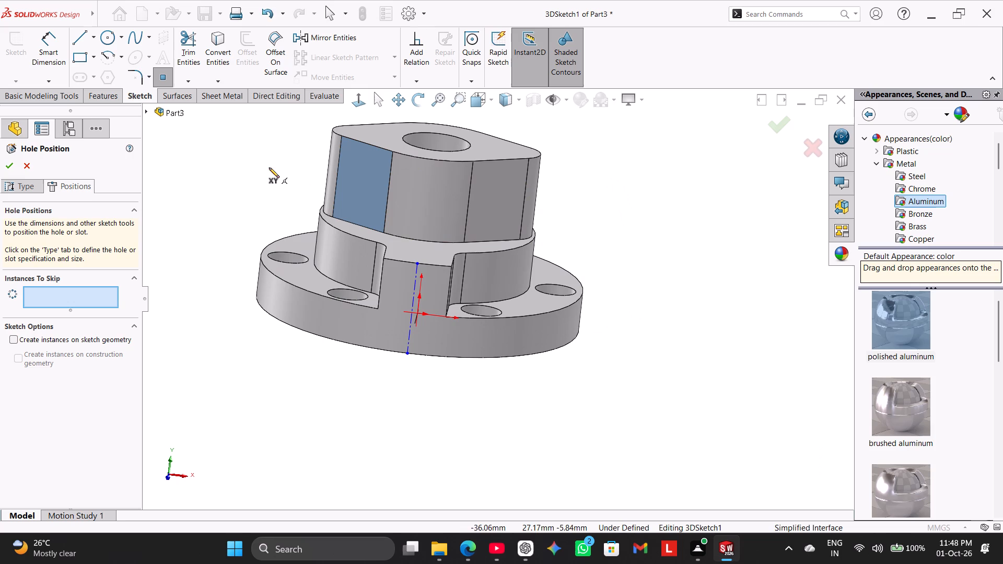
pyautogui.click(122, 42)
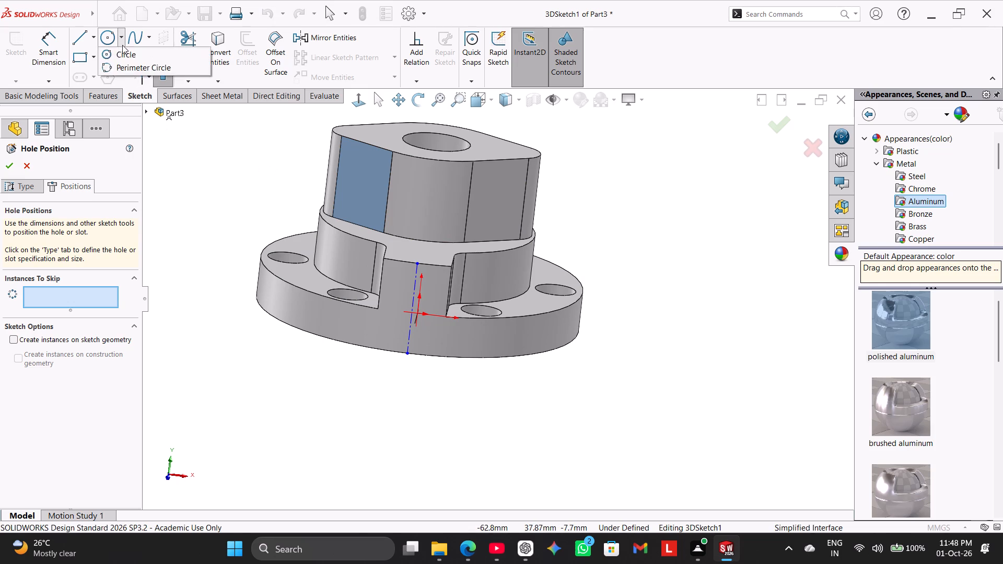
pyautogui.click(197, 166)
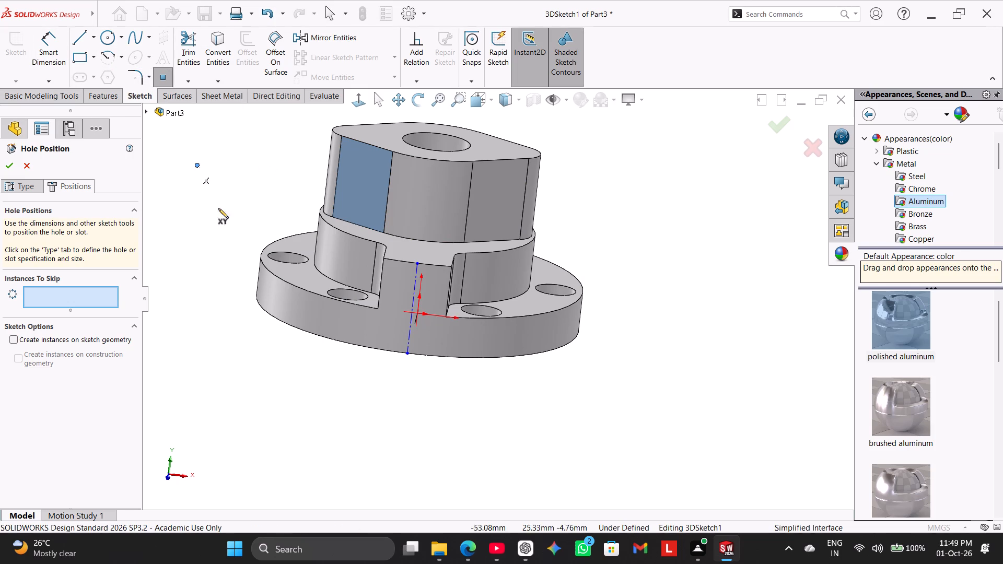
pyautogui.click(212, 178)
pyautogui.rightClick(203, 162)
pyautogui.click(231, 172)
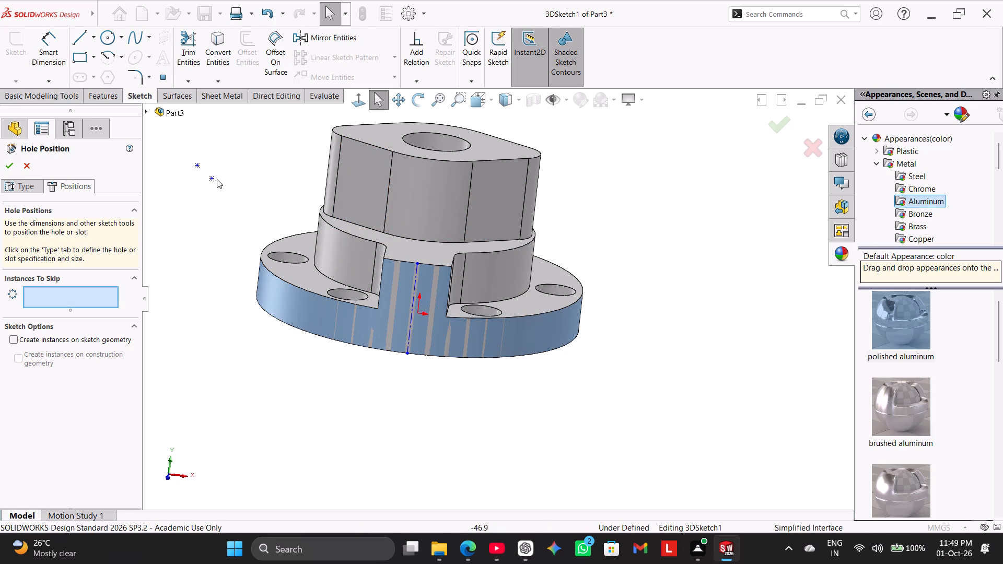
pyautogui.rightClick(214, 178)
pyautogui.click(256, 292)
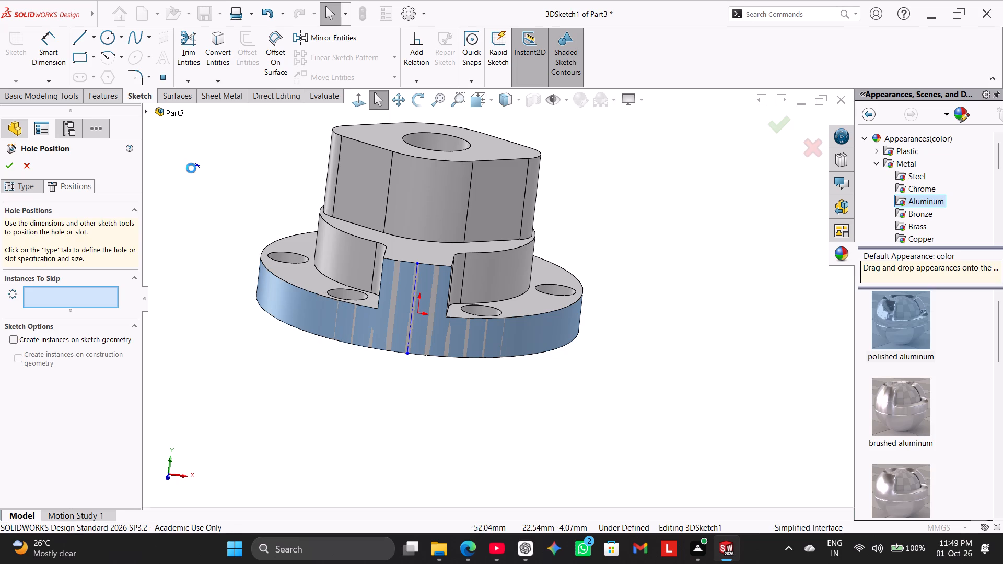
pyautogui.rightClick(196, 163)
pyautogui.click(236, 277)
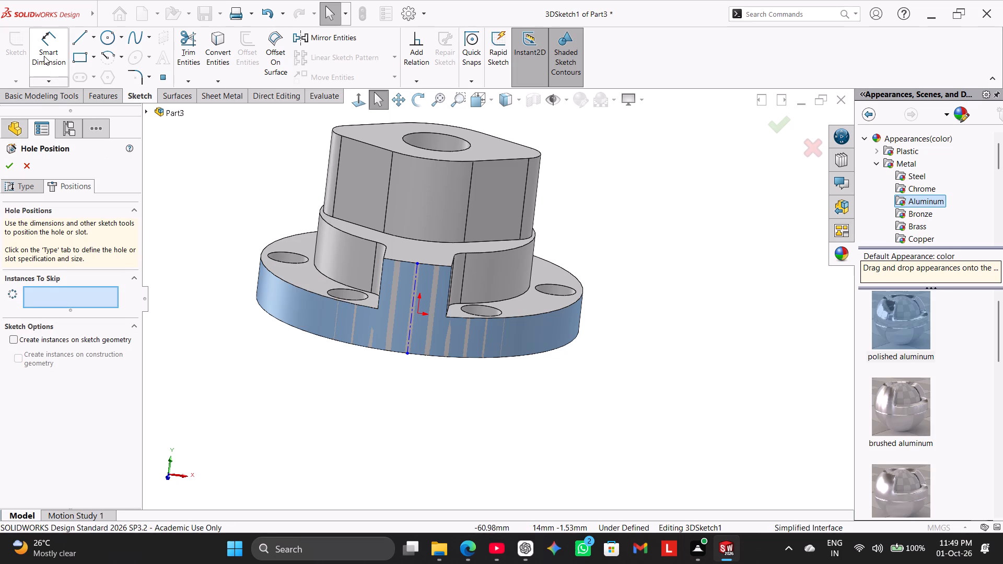
# Add Coincident relations tying the construction line's ends to the lug's upper outer edge and the flange's bottom edge.
pyautogui.click(44, 53)
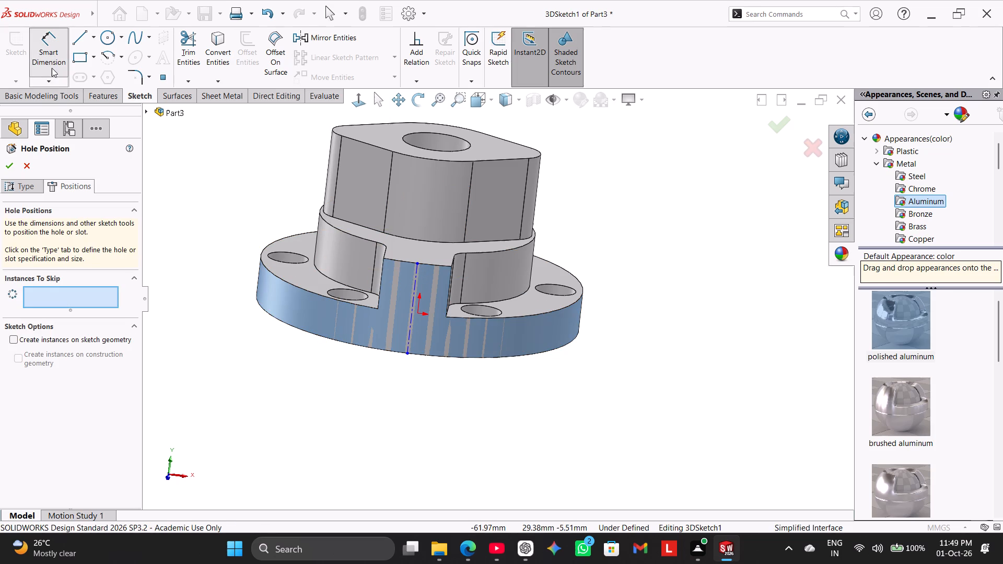
pyautogui.click(46, 55)
pyautogui.keyDown('ctrl'); pyautogui.click(418, 263); pyautogui.keyUp('ctrl')
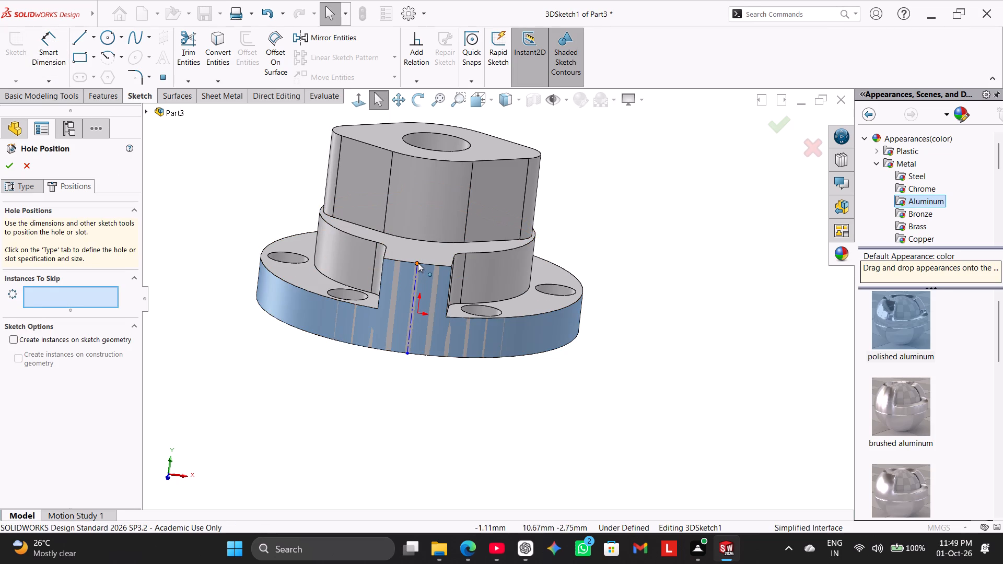
pyautogui.keyDown('ctrl'); pyautogui.click(404, 261); pyautogui.keyUp('ctrl')
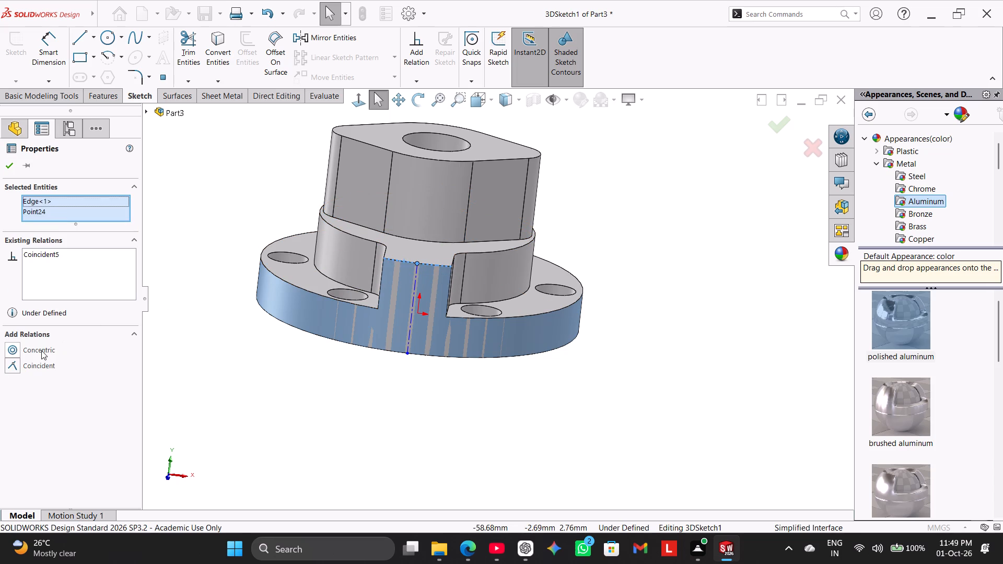
pyautogui.click(43, 367)
pyautogui.click(312, 393)
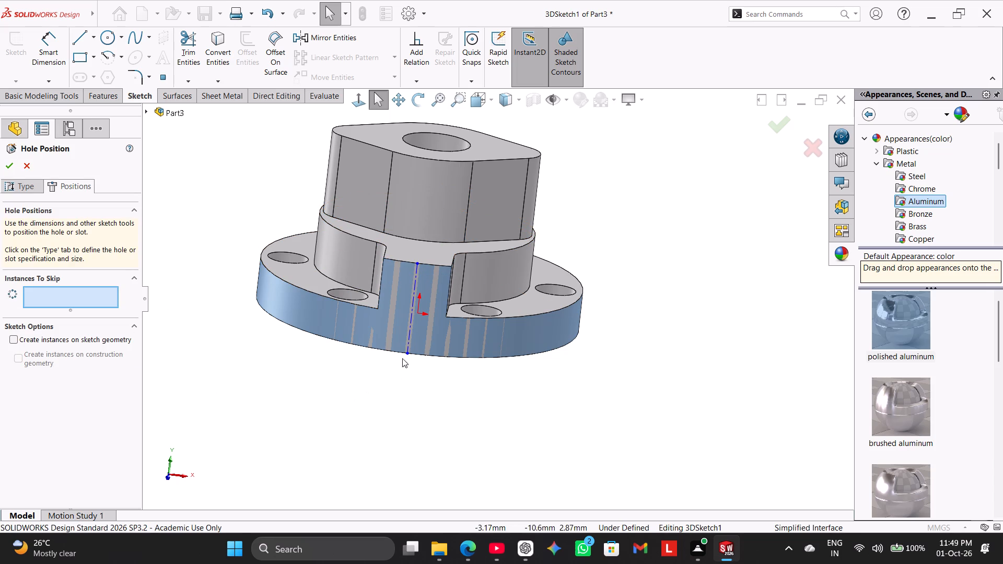
pyautogui.keyDown('ctrl'); pyautogui.click(407, 353); pyautogui.keyUp('ctrl')
pyautogui.keyDown('ctrl'); pyautogui.click(387, 350); pyautogui.keyUp('ctrl')
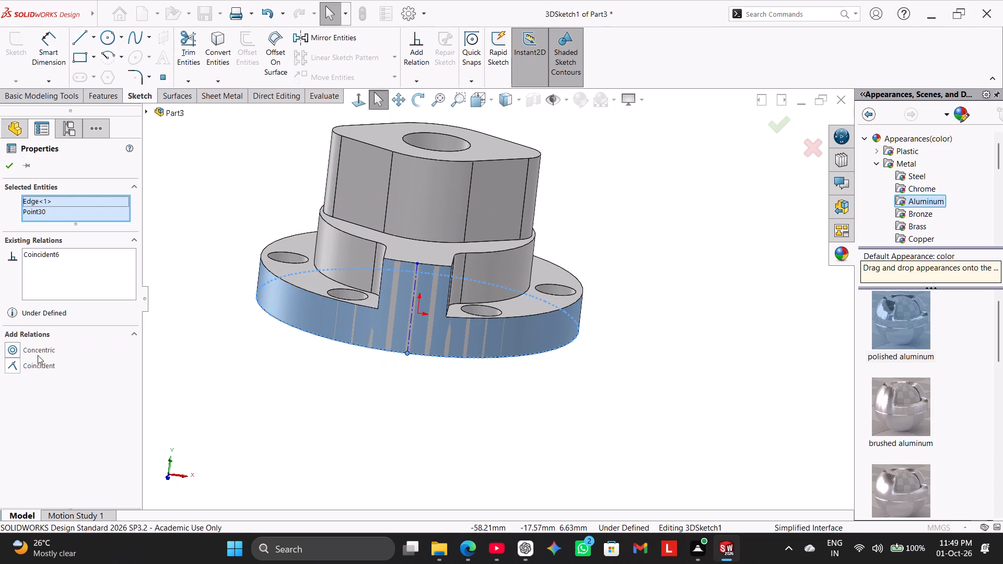
pyautogui.click(36, 366)
pyautogui.click(316, 386)
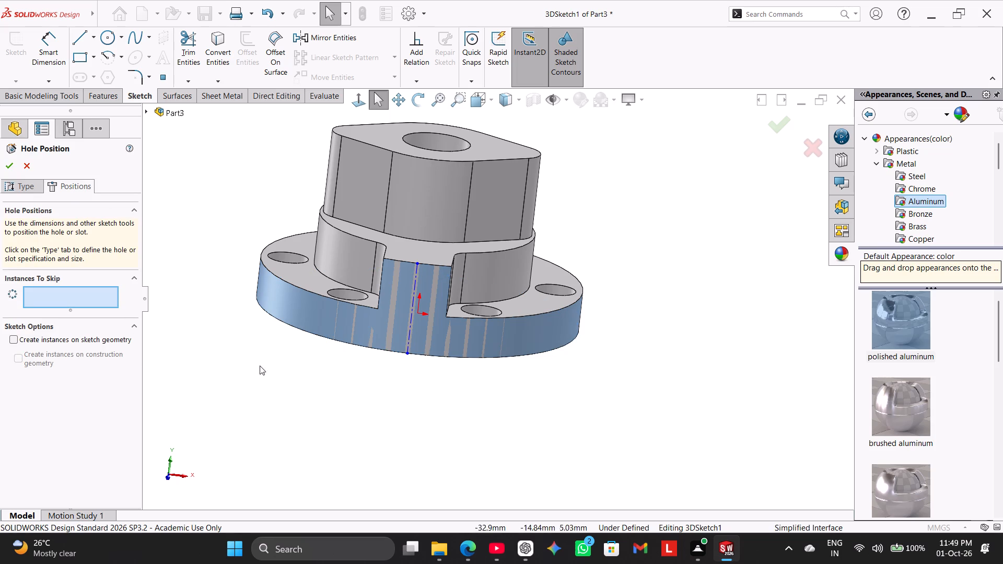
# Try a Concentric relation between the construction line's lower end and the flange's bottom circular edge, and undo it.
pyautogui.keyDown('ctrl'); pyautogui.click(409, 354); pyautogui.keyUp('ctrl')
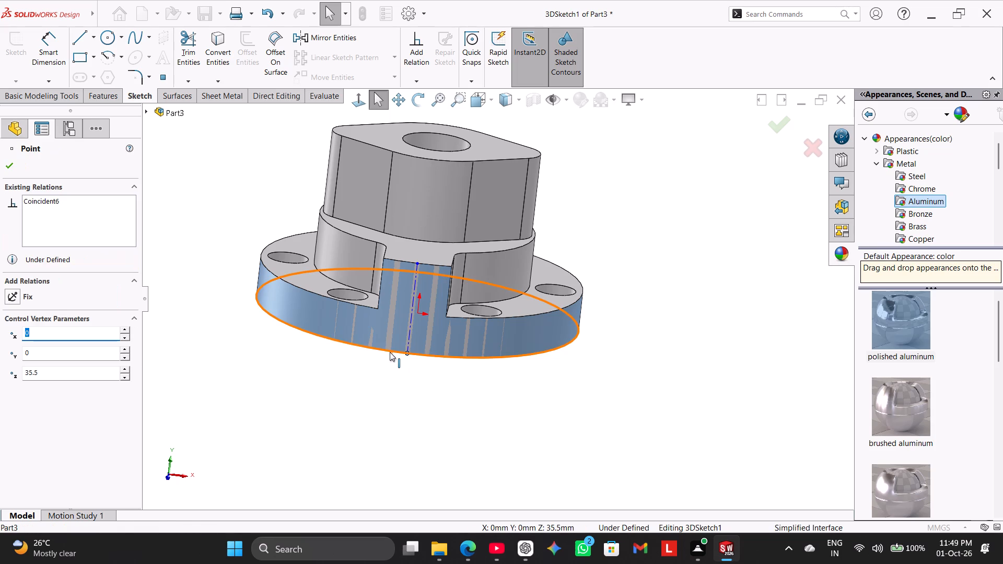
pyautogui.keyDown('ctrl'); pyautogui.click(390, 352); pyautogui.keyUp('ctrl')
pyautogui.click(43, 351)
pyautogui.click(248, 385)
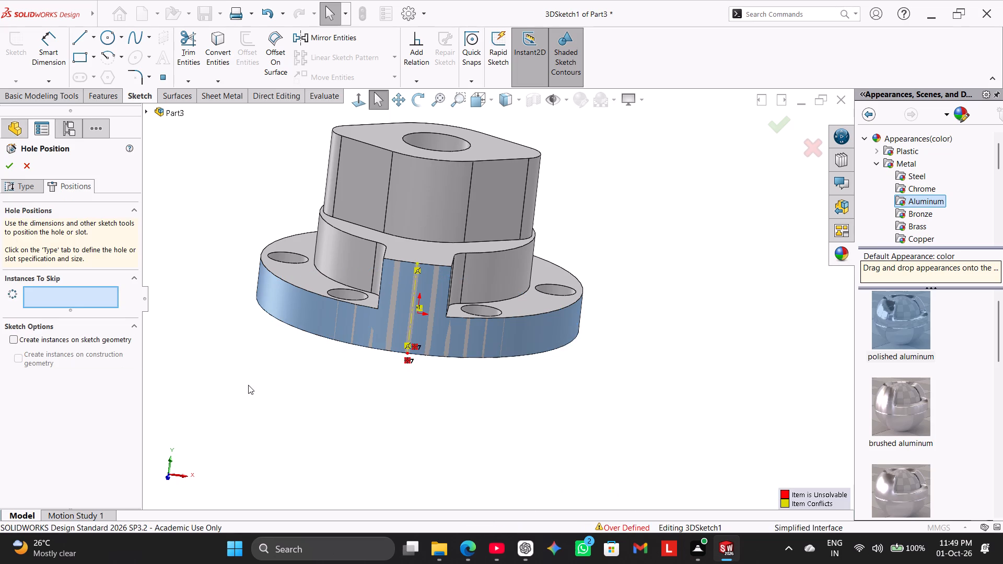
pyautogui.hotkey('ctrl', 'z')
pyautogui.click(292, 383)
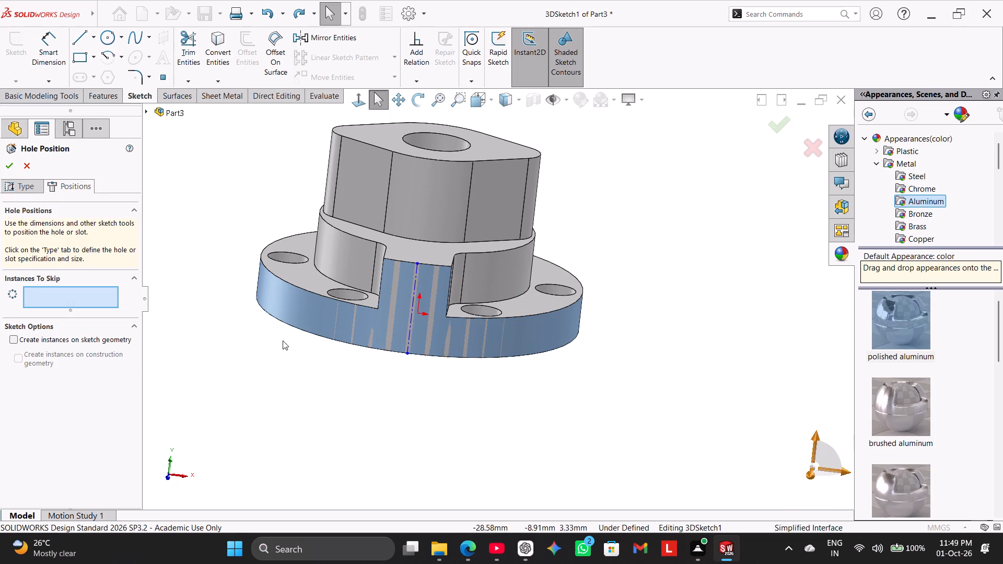
# Select the lug's two vertical side edges together with the construction line to check for available relations.
pyautogui.keyDown('ctrl'); pyautogui.click(448, 291); pyautogui.keyUp('ctrl')
pyautogui.keyDown('ctrl'); pyautogui.click(381, 280); pyautogui.keyUp('ctrl')
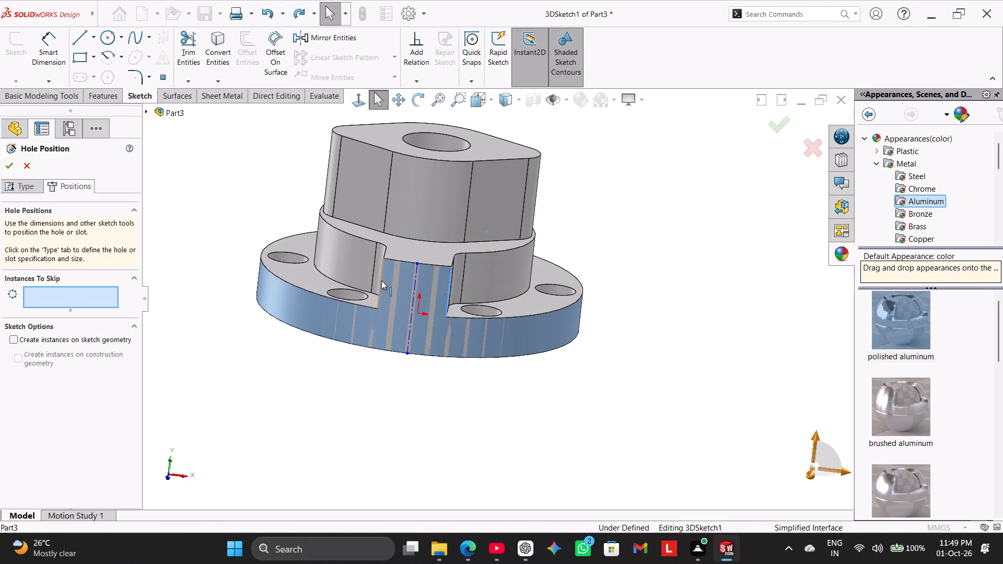
pyautogui.keyDown('ctrl'); pyautogui.click(412, 304); pyautogui.keyUp('ctrl')
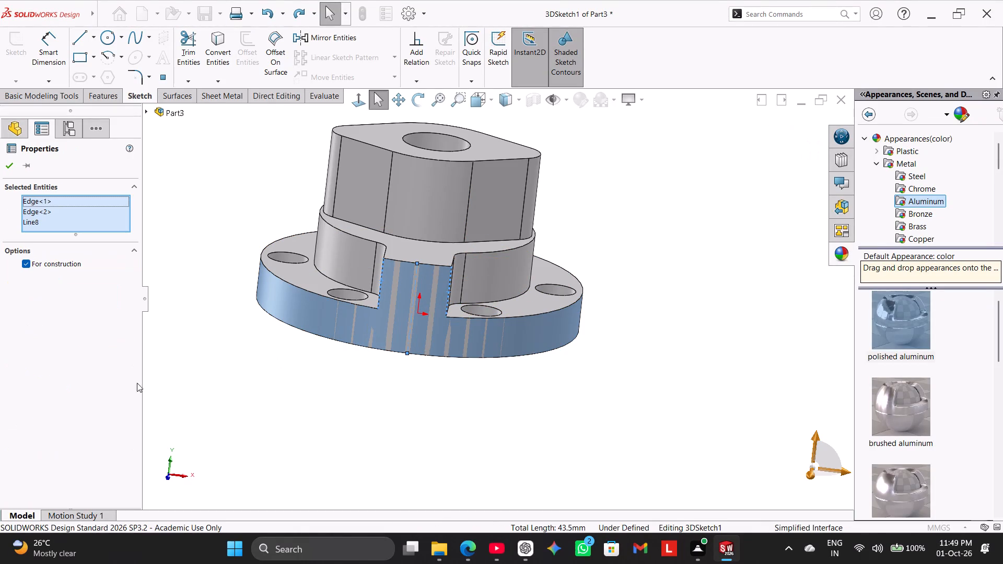
pyautogui.click(226, 383)
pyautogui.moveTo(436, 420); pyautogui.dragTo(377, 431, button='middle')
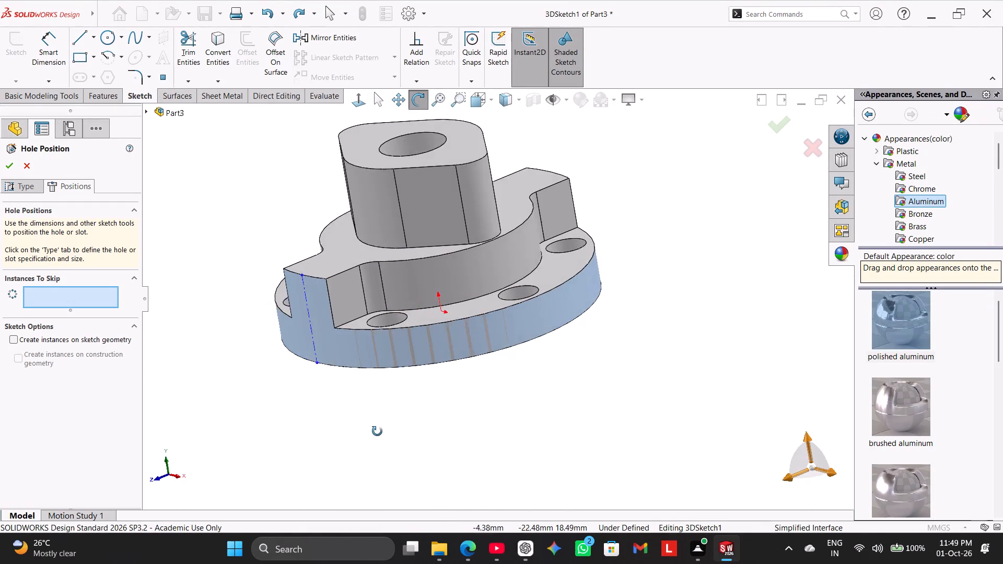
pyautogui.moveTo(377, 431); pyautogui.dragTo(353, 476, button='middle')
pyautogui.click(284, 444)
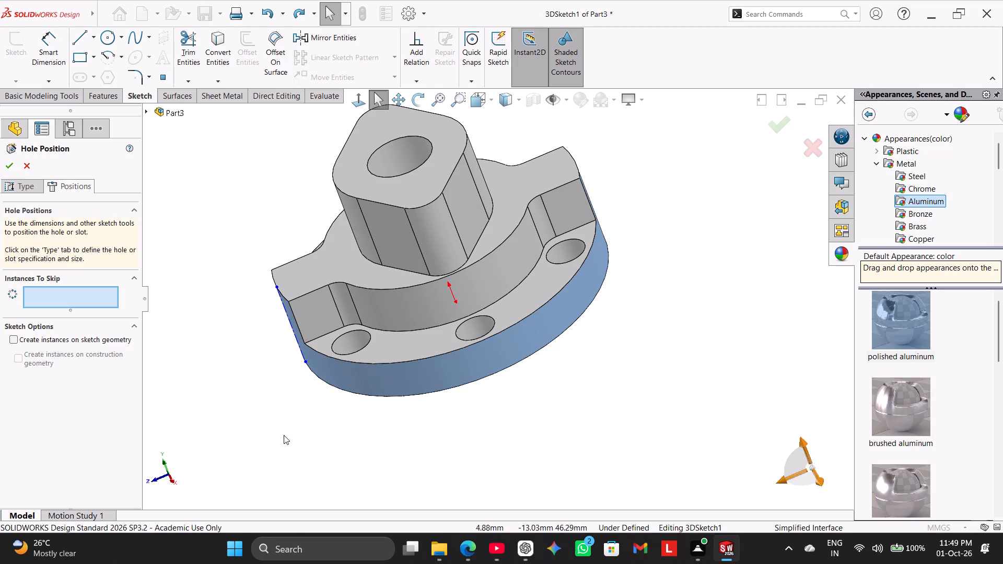
# Convert the lug's upper outer edge and the flange's bottom circular edge into sketch entities.
pyautogui.moveTo(267, 408); pyautogui.dragTo(336, 437, button='middle')
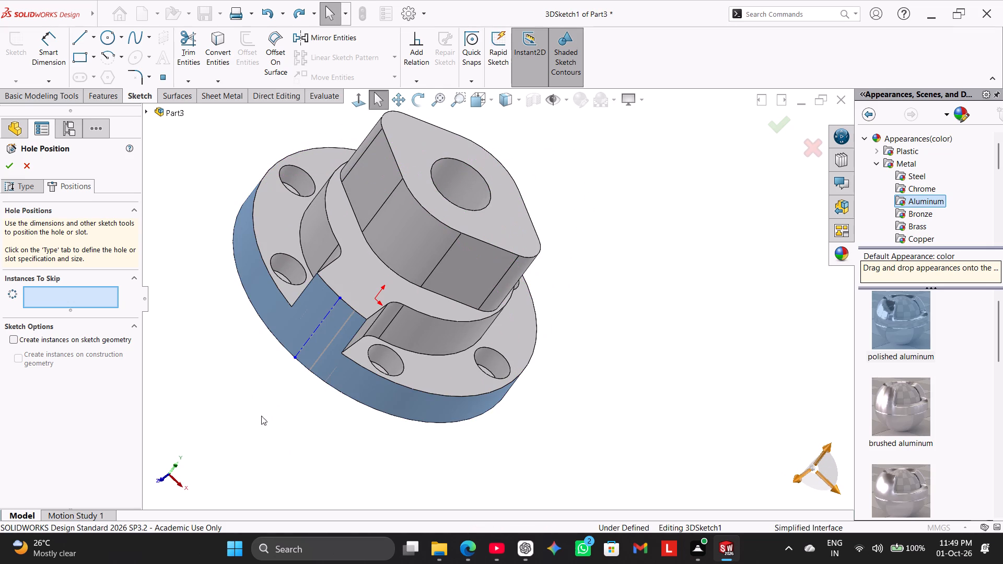
pyautogui.click(235, 401)
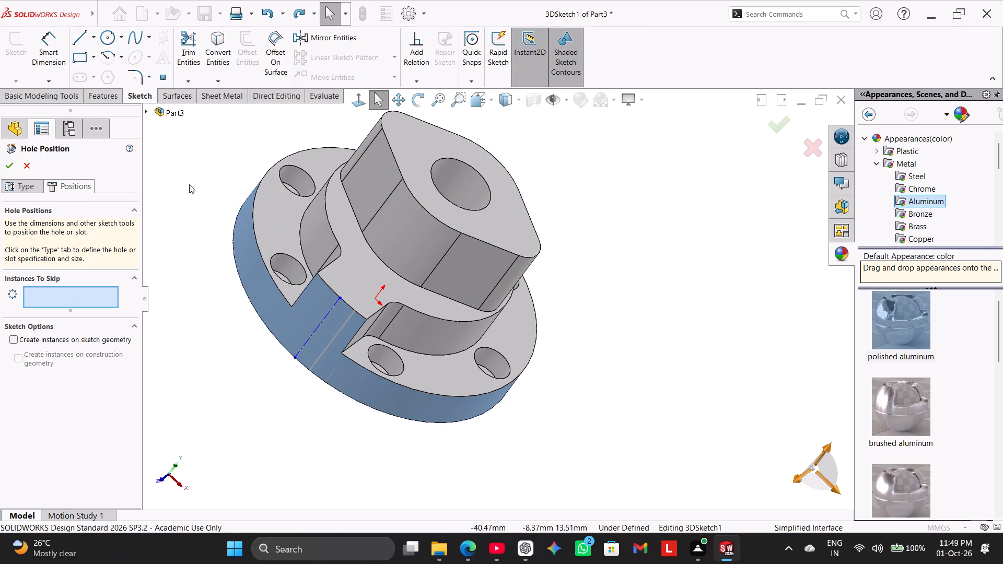
pyautogui.click(215, 42)
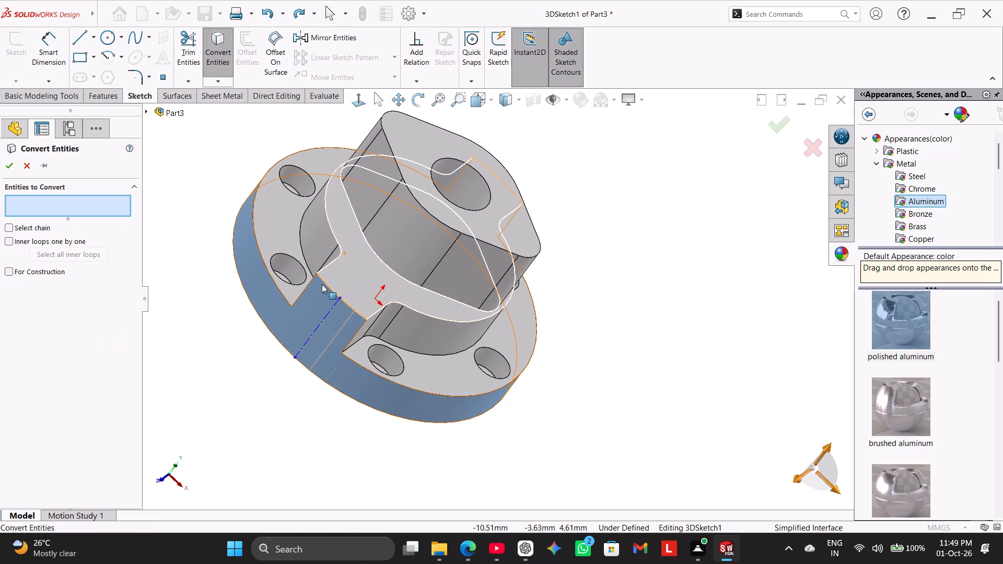
pyautogui.click(326, 285)
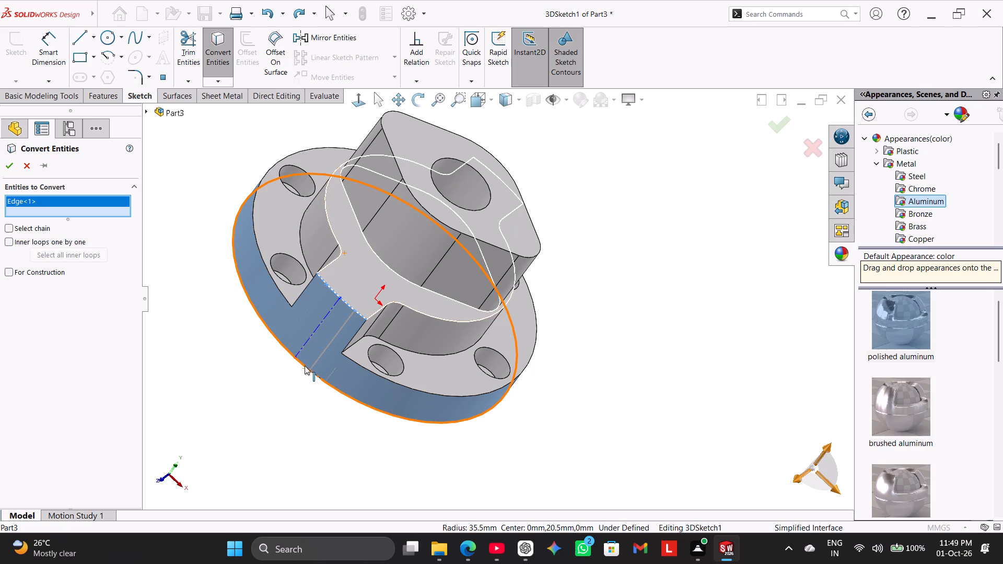
pyautogui.click(305, 366)
pyautogui.click(10, 170)
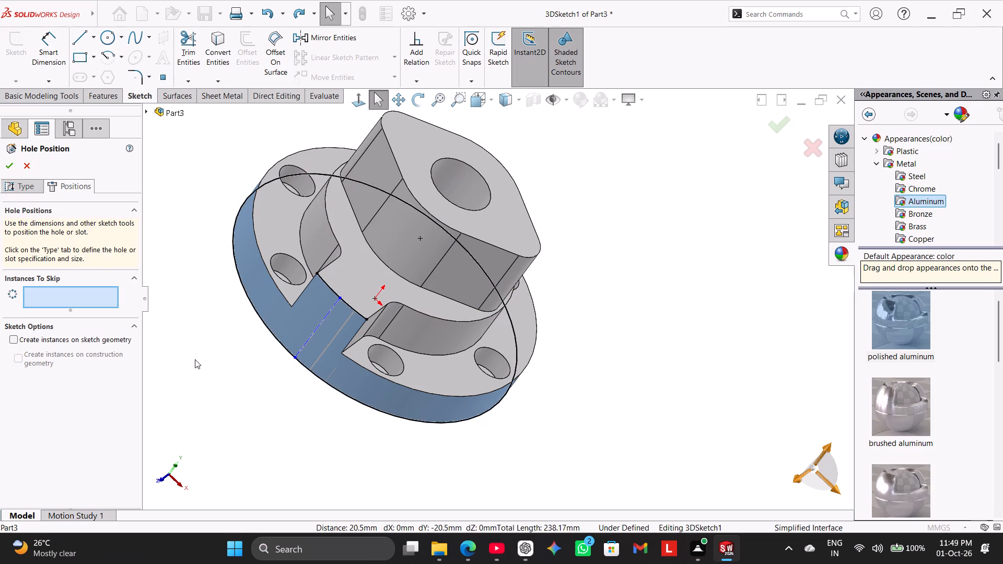
pyautogui.click(196, 359)
# Delete the vertical construction line on the lug's outer face.
pyautogui.moveTo(252, 410); pyautogui.dragTo(275, 379, button='middle')
pyautogui.scroll(2, 293, 426)
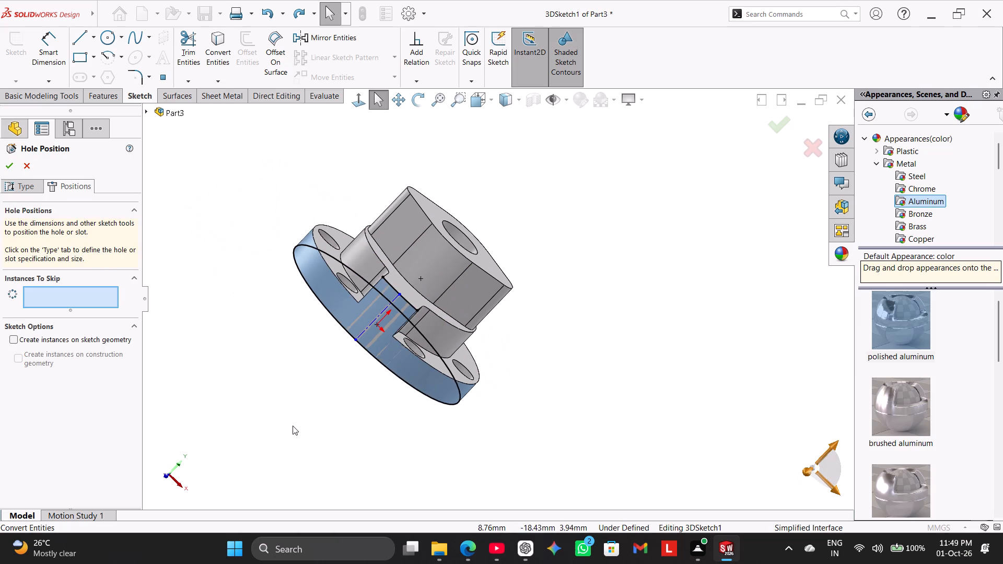
pyautogui.rightClick(382, 311)
pyautogui.click(429, 438)
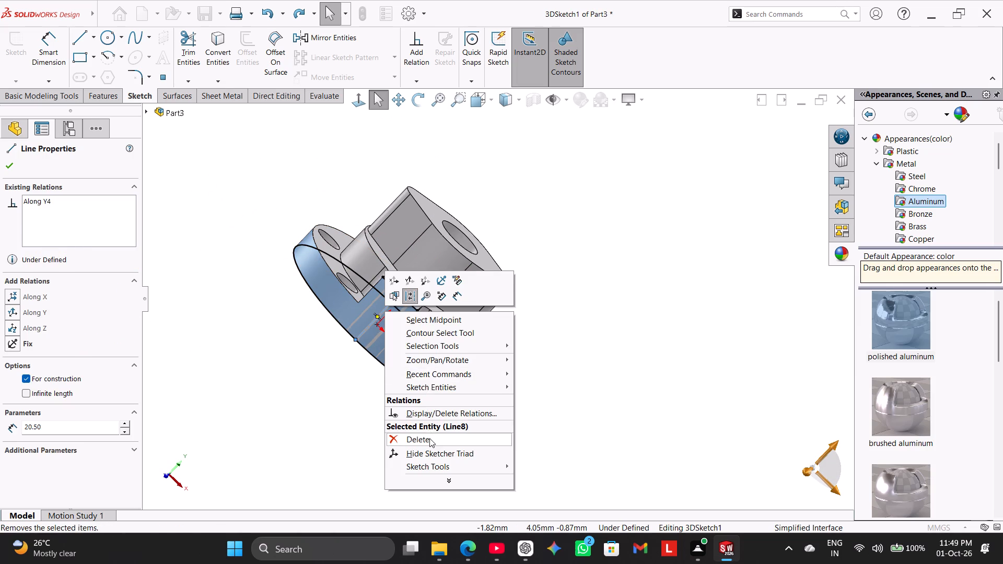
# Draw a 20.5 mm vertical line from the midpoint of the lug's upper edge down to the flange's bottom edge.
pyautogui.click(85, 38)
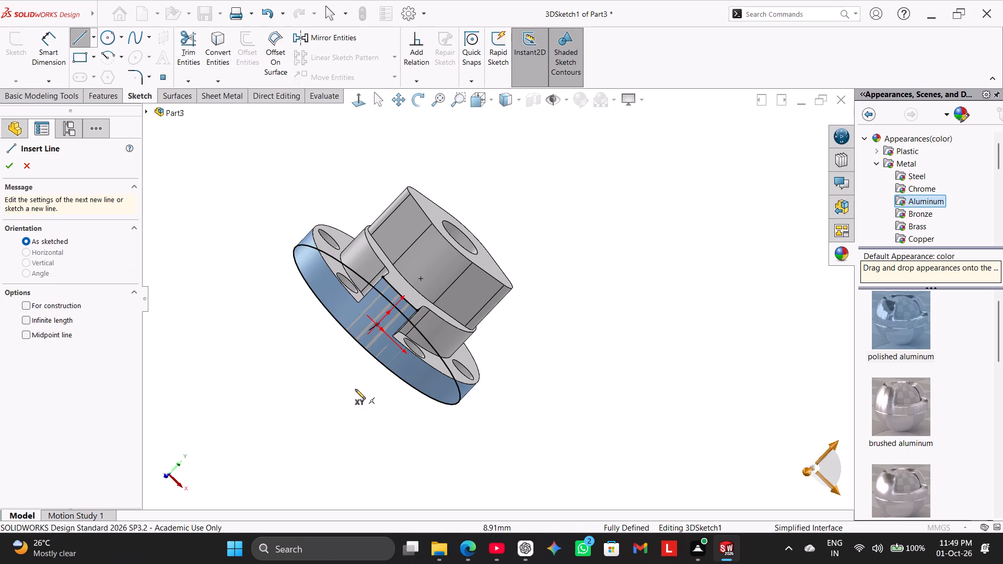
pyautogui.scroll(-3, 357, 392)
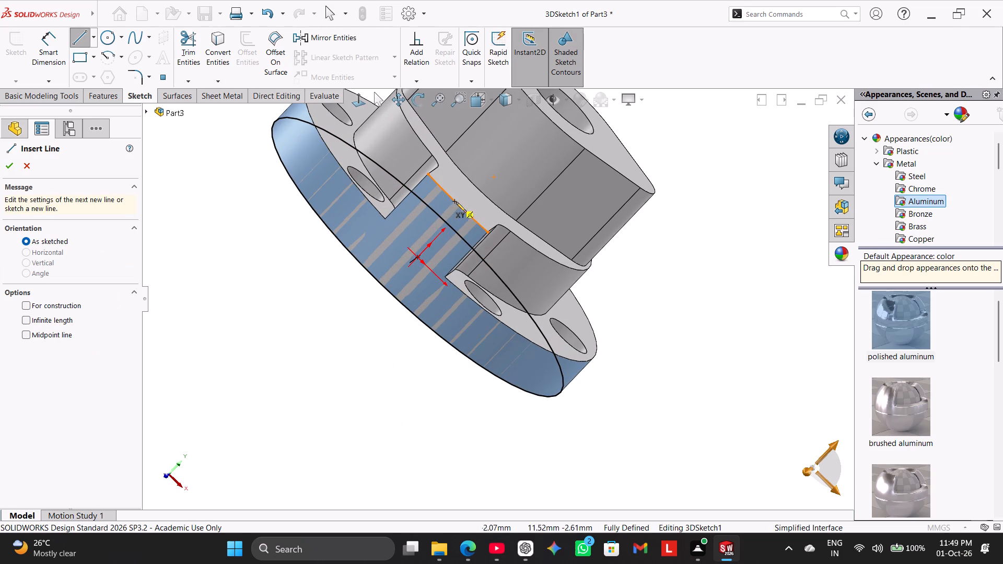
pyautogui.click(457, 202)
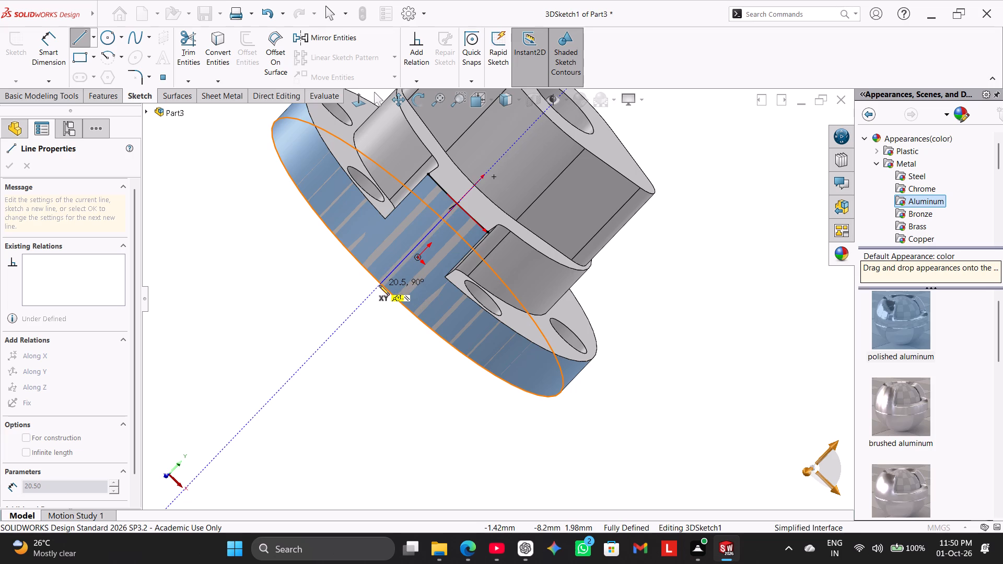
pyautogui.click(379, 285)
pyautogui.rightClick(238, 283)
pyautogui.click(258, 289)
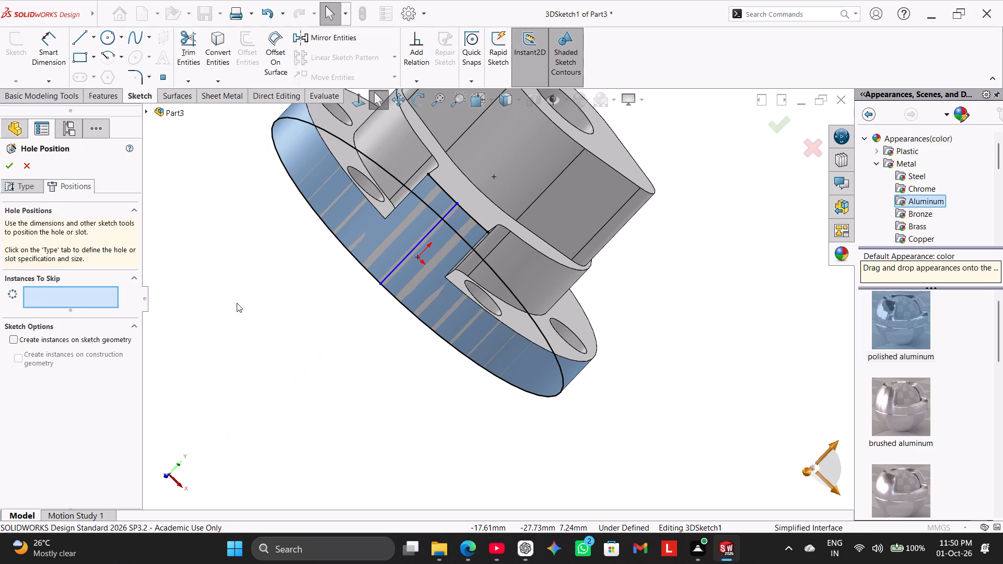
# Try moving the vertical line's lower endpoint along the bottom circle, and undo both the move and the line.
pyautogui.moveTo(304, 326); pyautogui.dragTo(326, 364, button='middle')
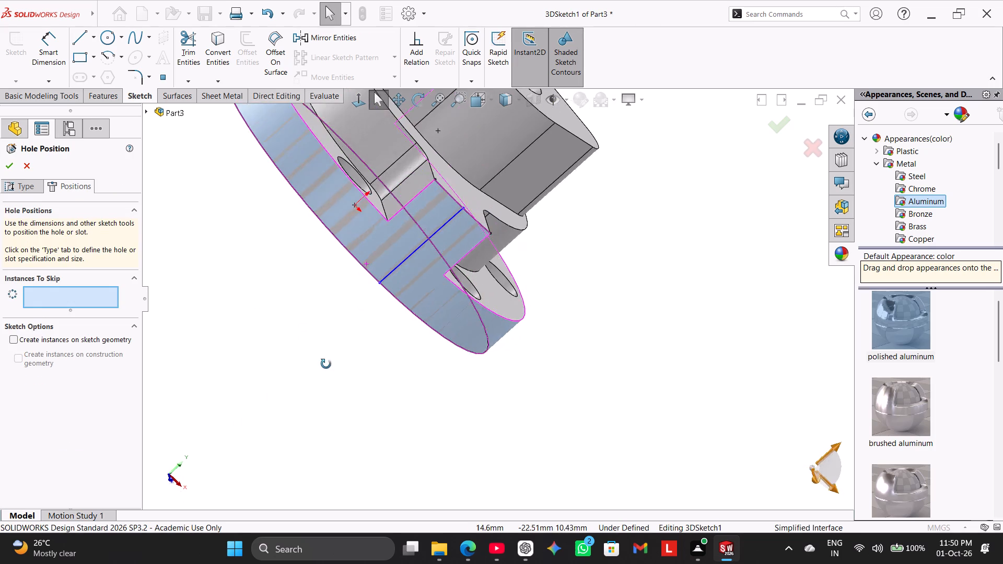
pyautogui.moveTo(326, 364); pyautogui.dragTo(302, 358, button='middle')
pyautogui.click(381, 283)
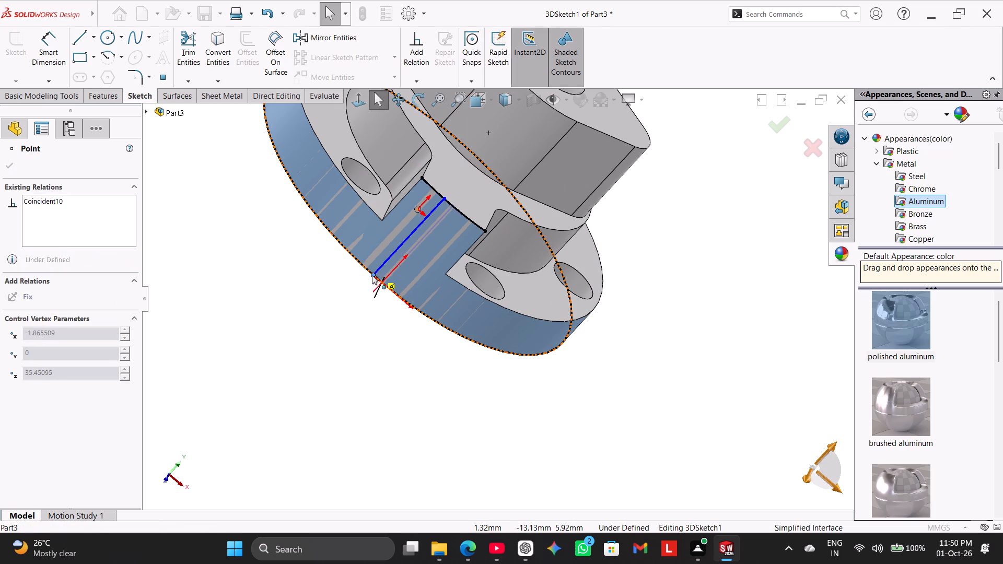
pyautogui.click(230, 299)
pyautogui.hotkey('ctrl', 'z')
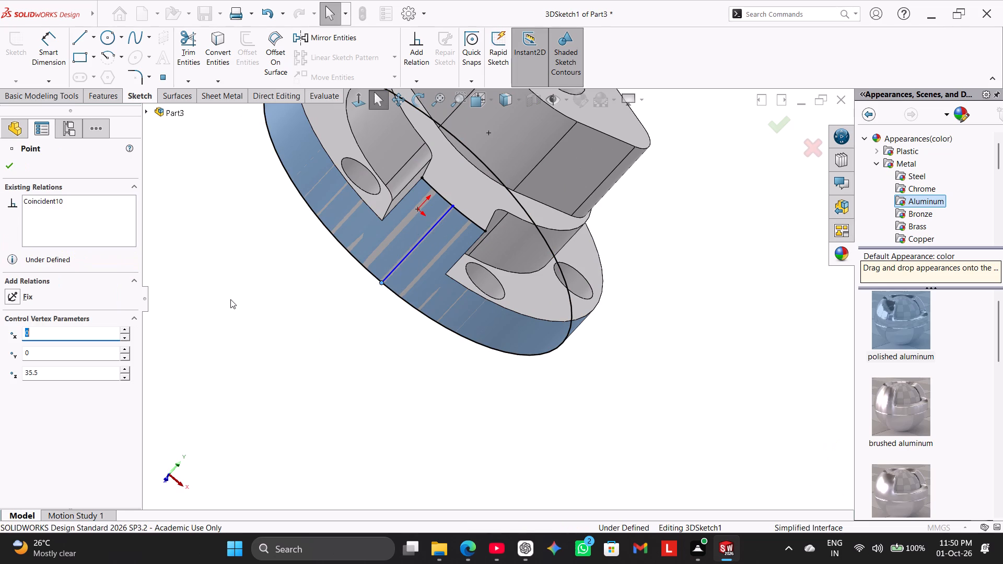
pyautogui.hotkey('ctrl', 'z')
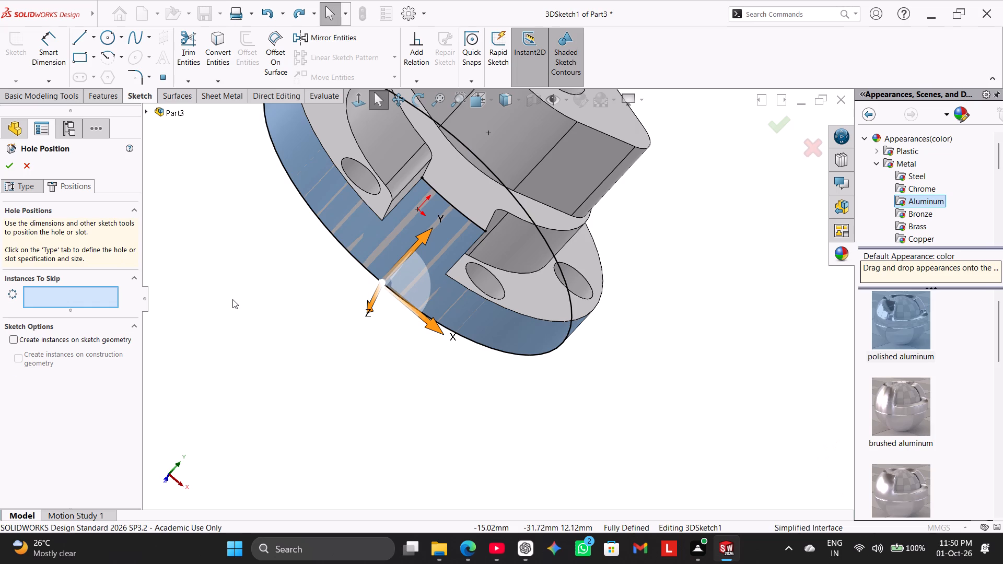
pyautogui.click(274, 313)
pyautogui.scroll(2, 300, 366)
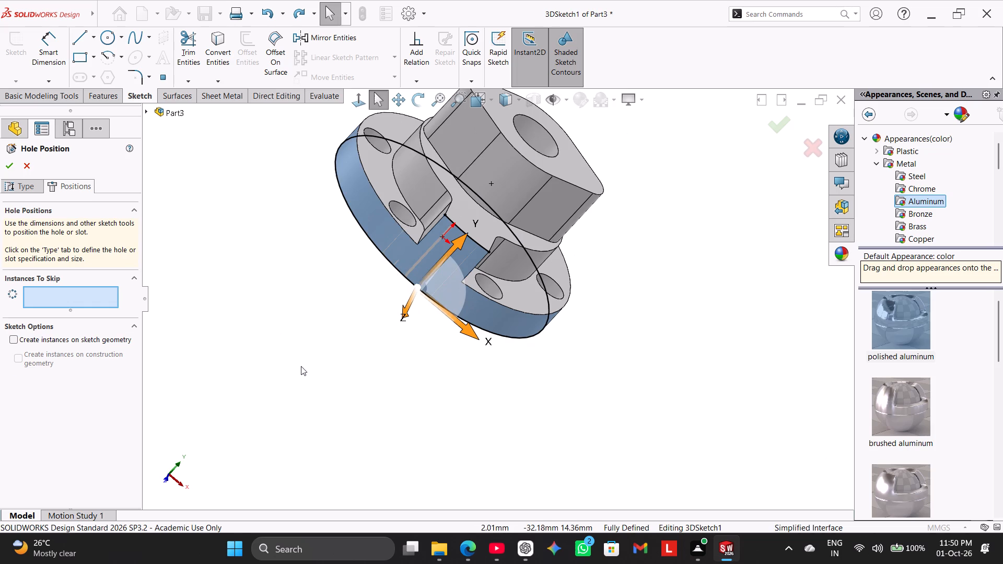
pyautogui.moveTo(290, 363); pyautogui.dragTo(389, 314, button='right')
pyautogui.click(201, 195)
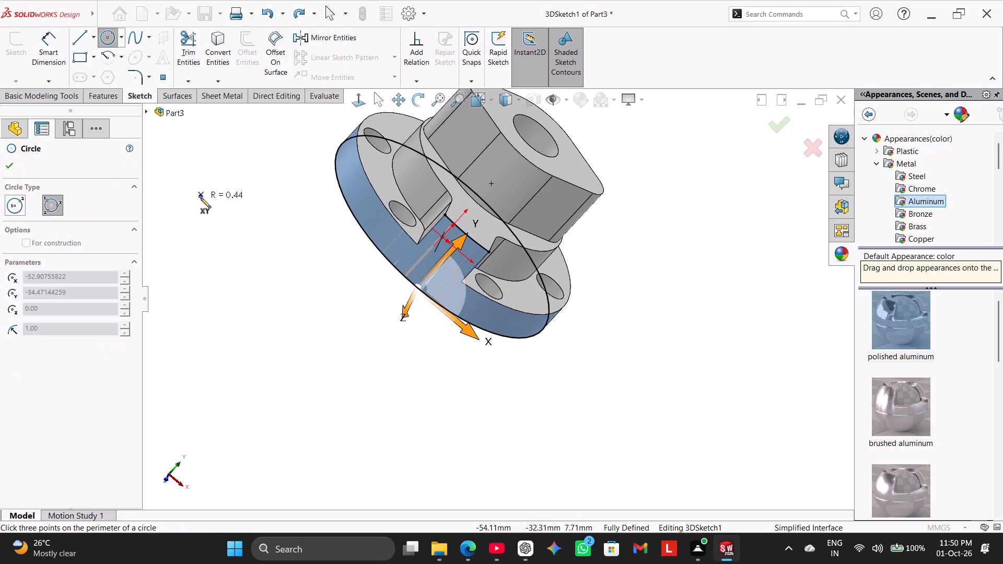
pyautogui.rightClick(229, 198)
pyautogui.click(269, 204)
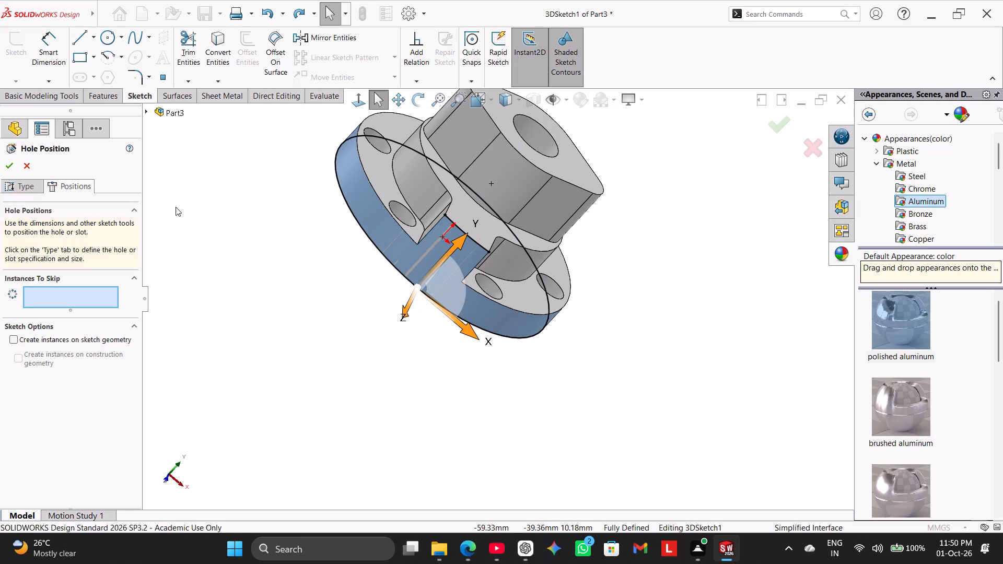
# Draw a 20.5 mm vertical line from the midpoint of the lug's upper edge to the point directly below on the flange's bottom circle.
pyautogui.click(80, 38)
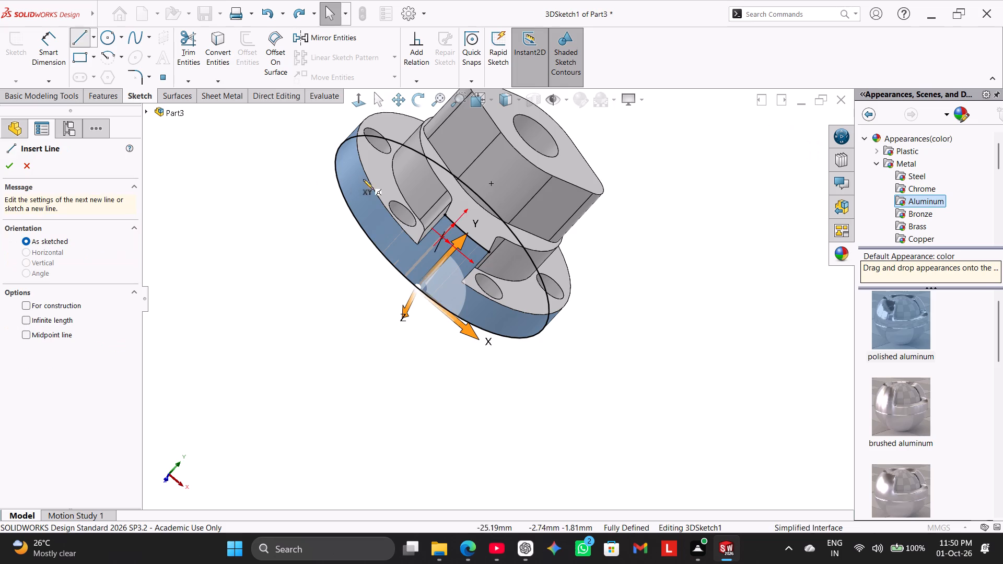
pyautogui.scroll(-3, 372, 186)
pyautogui.scroll(-2, 515, 265)
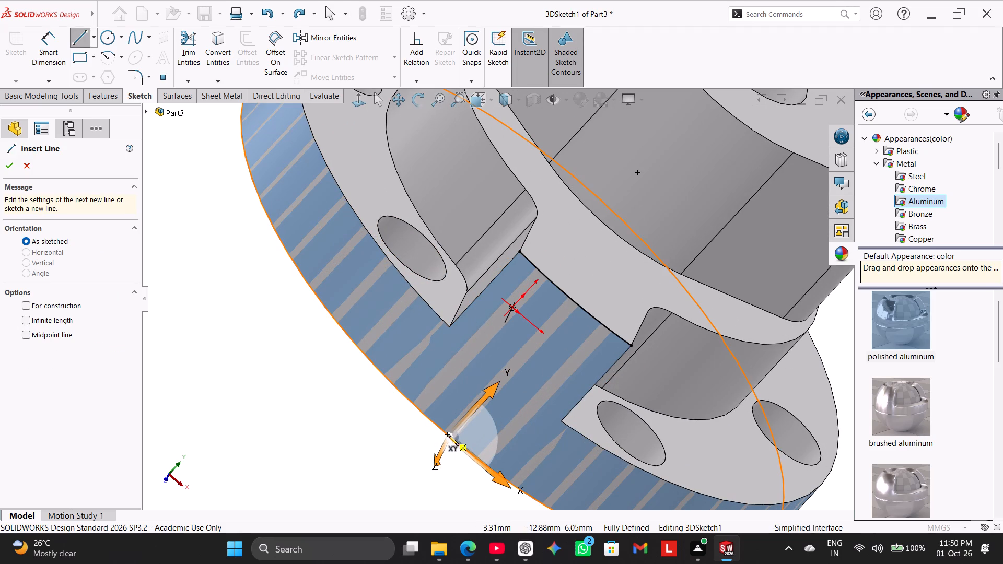
pyautogui.click(574, 301)
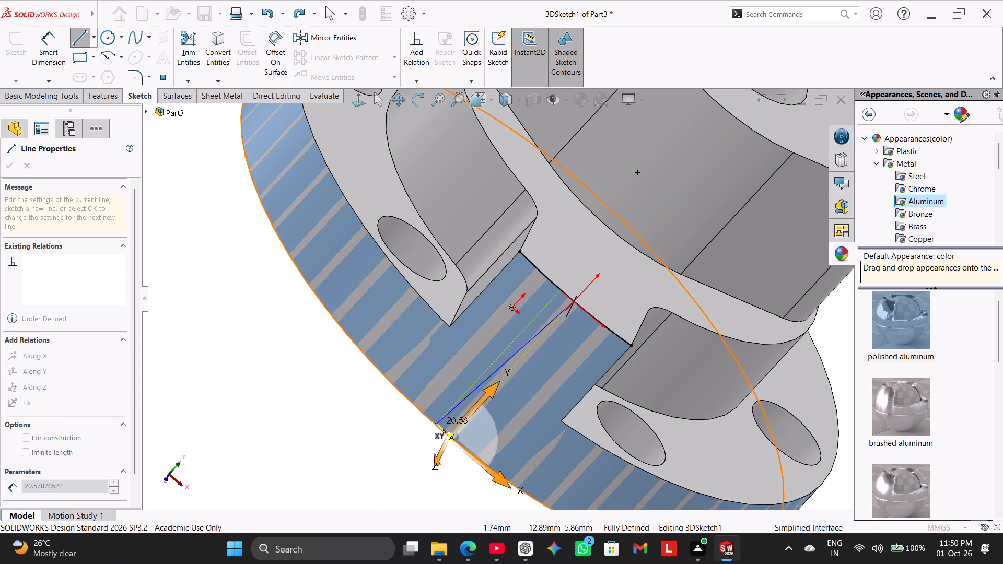
pyautogui.click(448, 436)
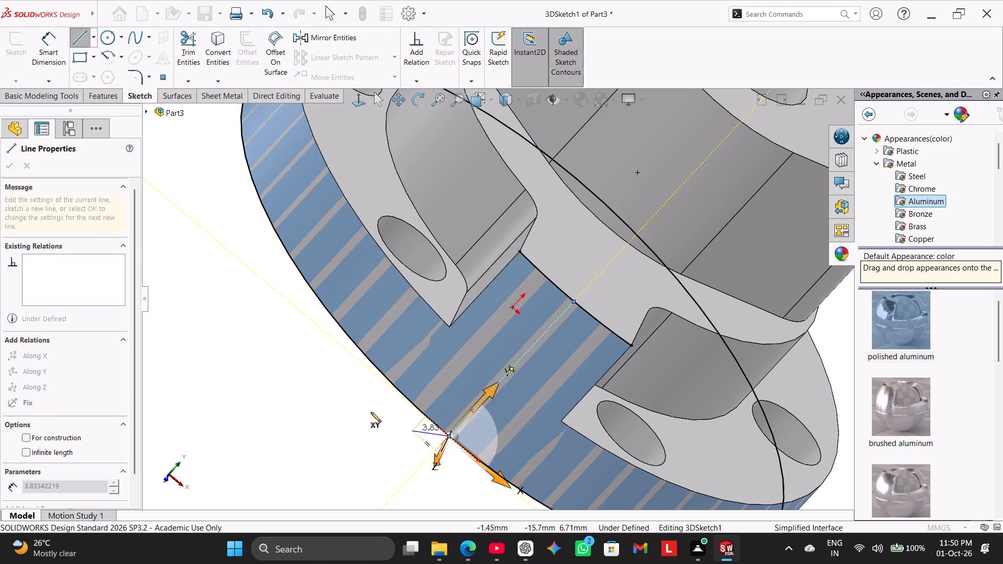
pyautogui.rightClick(337, 387)
pyautogui.click(353, 396)
pyautogui.scroll(4, 342, 403)
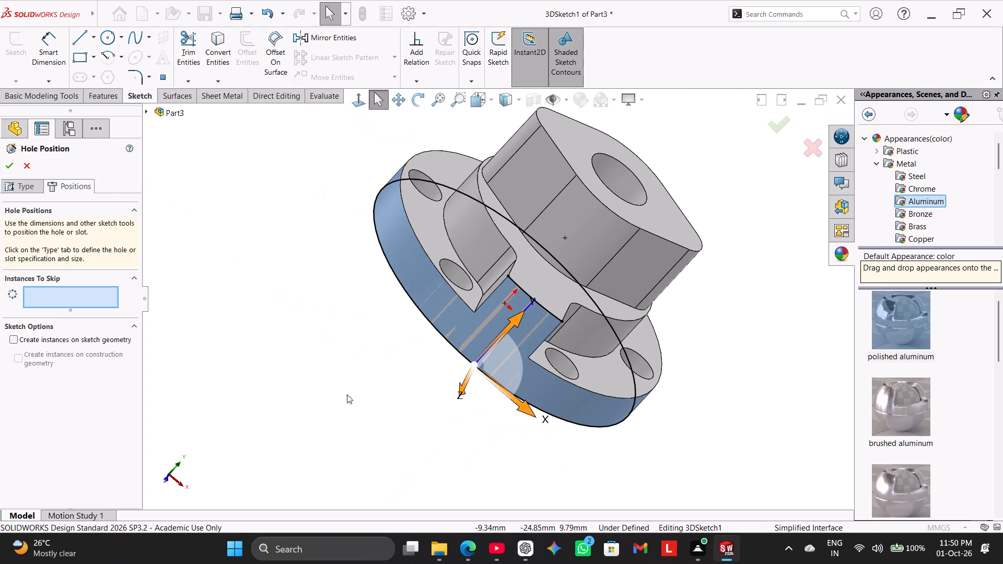
# Change the converted upper arc and the bottom circle to construction geometry.
pyautogui.rightClick(516, 283)
pyautogui.click(541, 269)
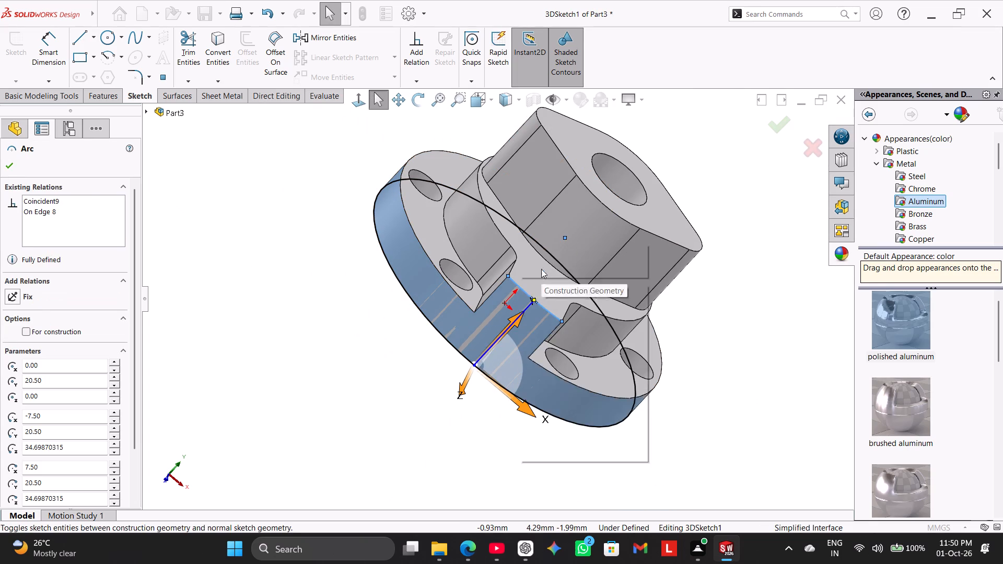
pyautogui.rightClick(437, 332)
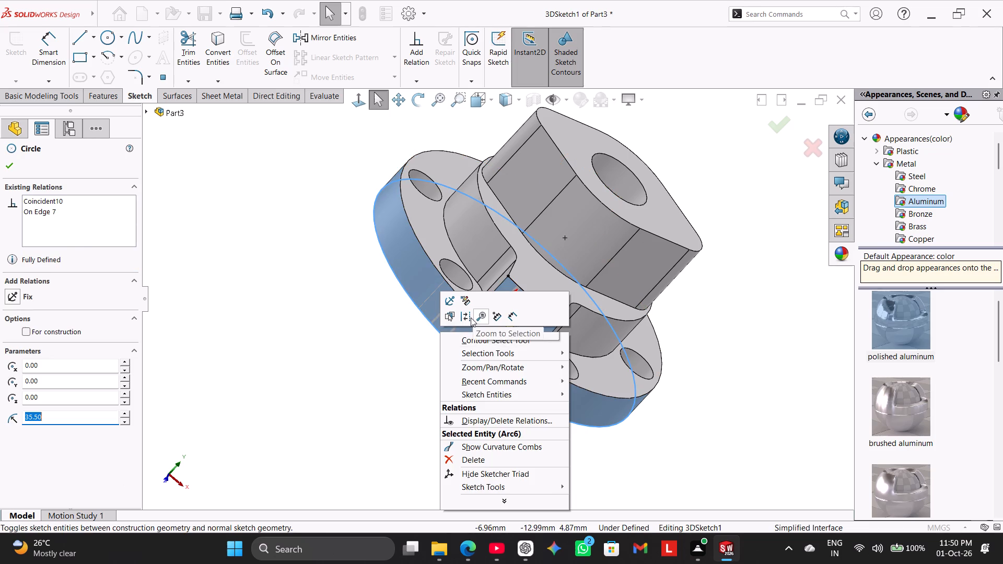
pyautogui.click(470, 318)
pyautogui.scroll(2, 452, 379)
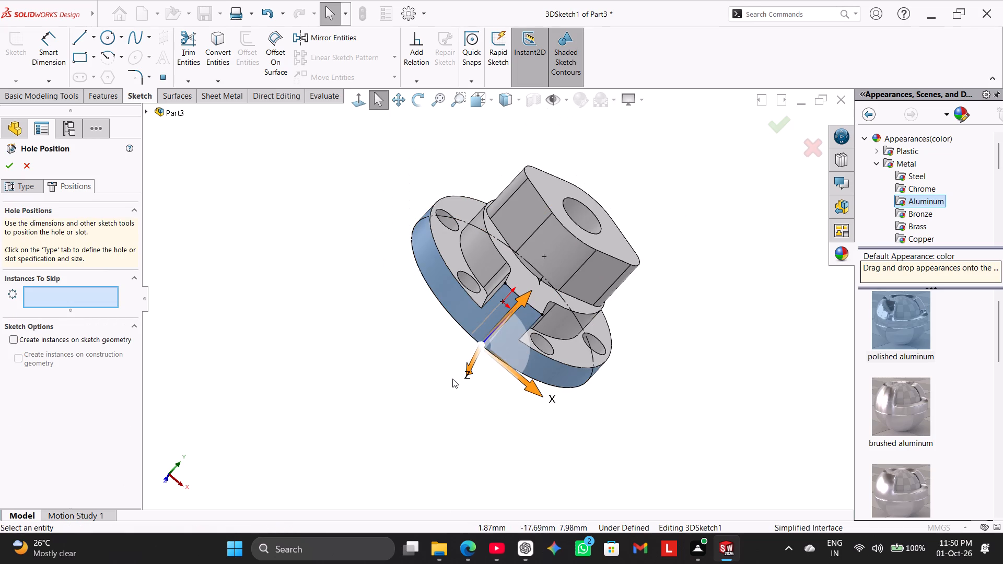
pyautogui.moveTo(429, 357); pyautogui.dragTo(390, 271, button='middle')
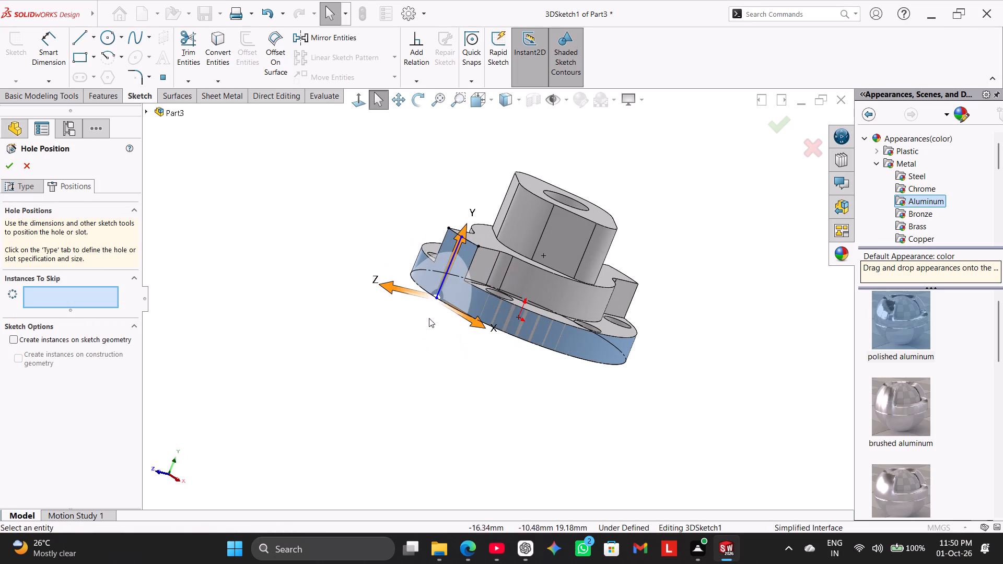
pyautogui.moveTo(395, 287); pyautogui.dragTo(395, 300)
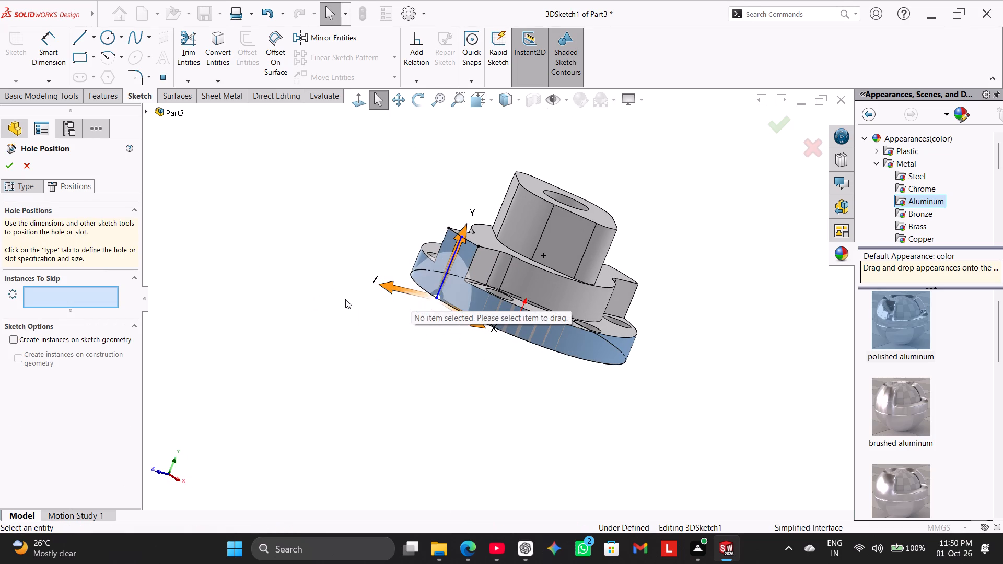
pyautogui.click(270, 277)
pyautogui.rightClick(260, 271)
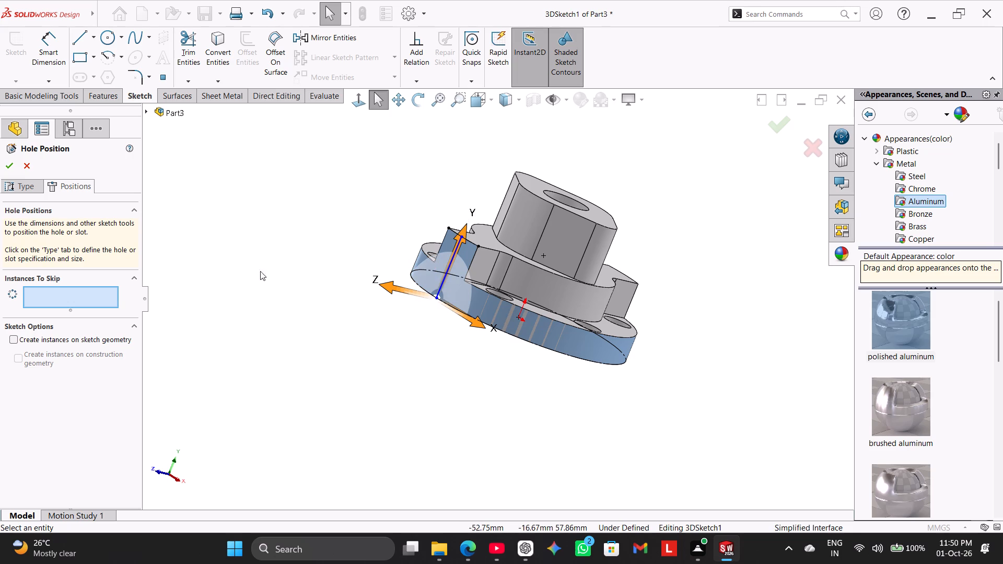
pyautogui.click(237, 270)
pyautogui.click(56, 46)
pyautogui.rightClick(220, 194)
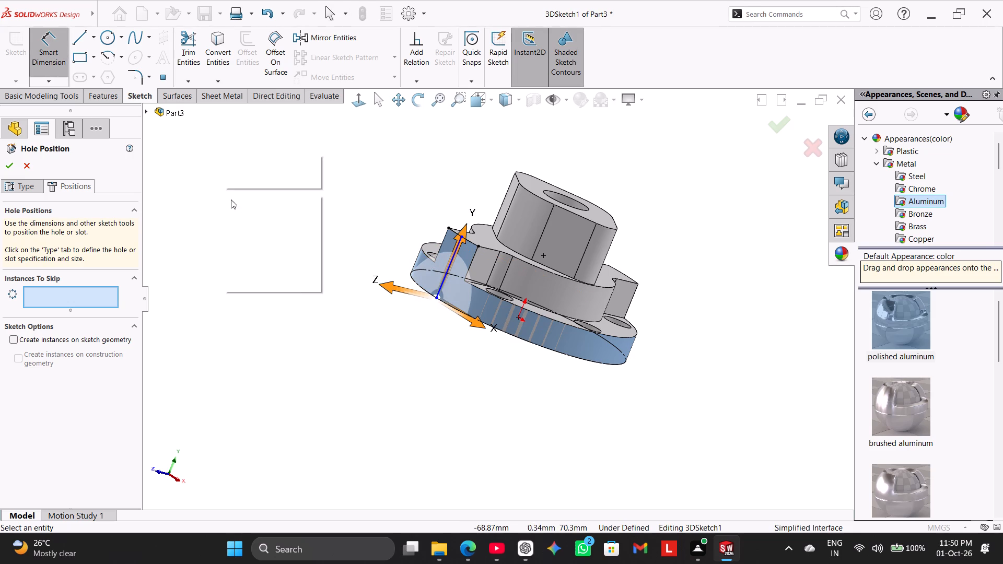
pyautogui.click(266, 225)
# Change the vertical line on the lug's outer face to construction geometry.
pyautogui.moveTo(332, 237); pyautogui.dragTo(372, 325, button='middle')
pyautogui.scroll(-7, 504, 329)
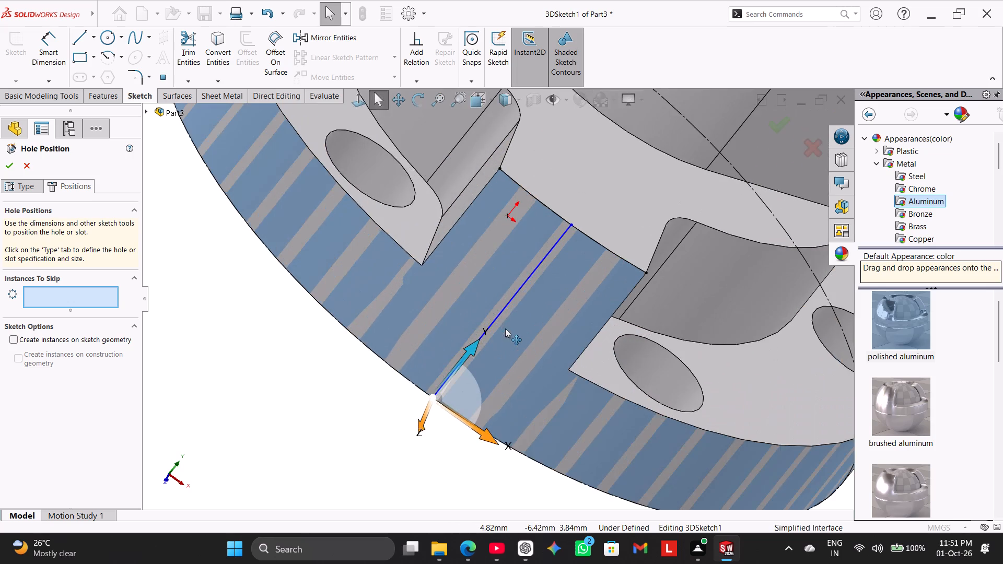
pyautogui.scroll(-3, 510, 308)
pyautogui.rightClick(516, 283)
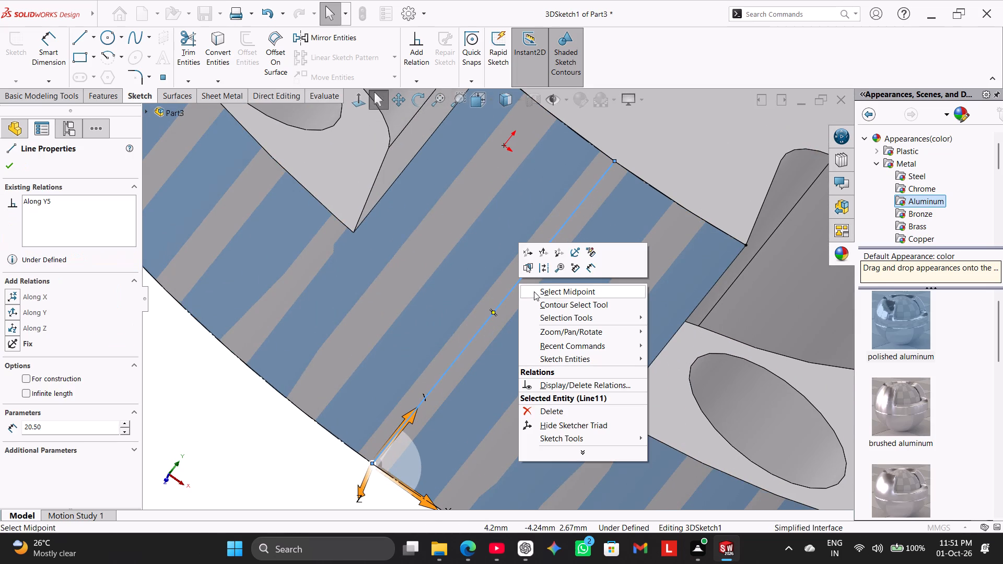
pyautogui.click(541, 269)
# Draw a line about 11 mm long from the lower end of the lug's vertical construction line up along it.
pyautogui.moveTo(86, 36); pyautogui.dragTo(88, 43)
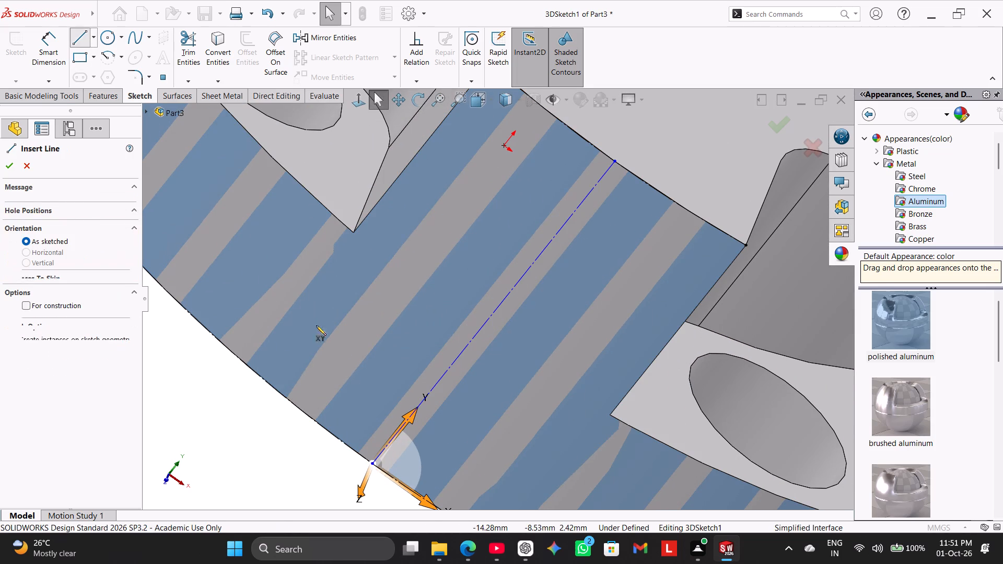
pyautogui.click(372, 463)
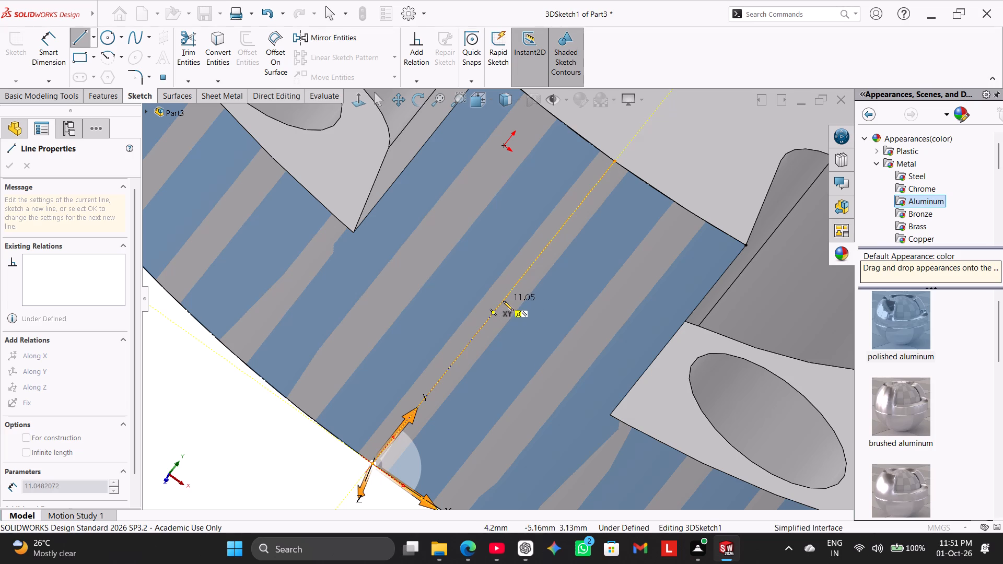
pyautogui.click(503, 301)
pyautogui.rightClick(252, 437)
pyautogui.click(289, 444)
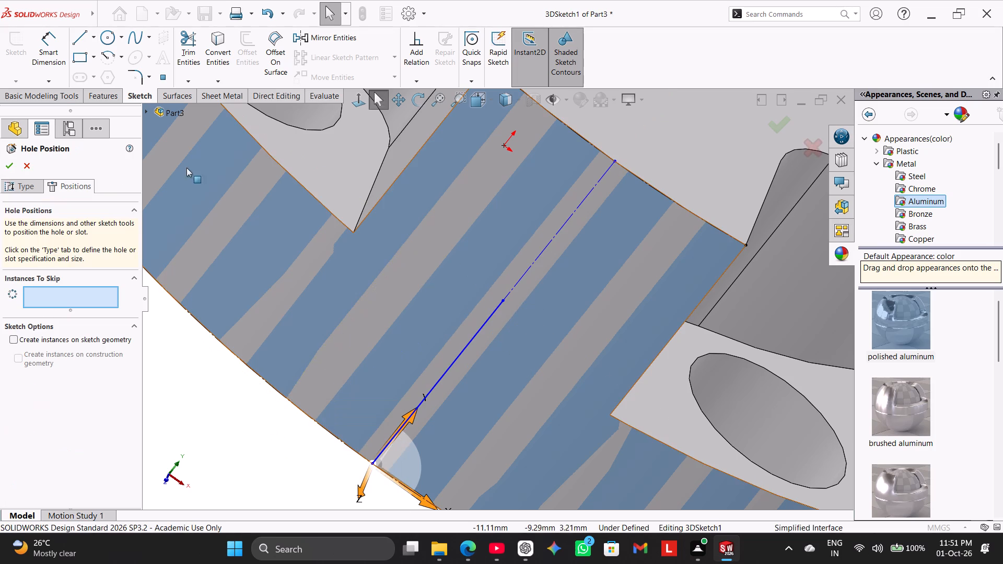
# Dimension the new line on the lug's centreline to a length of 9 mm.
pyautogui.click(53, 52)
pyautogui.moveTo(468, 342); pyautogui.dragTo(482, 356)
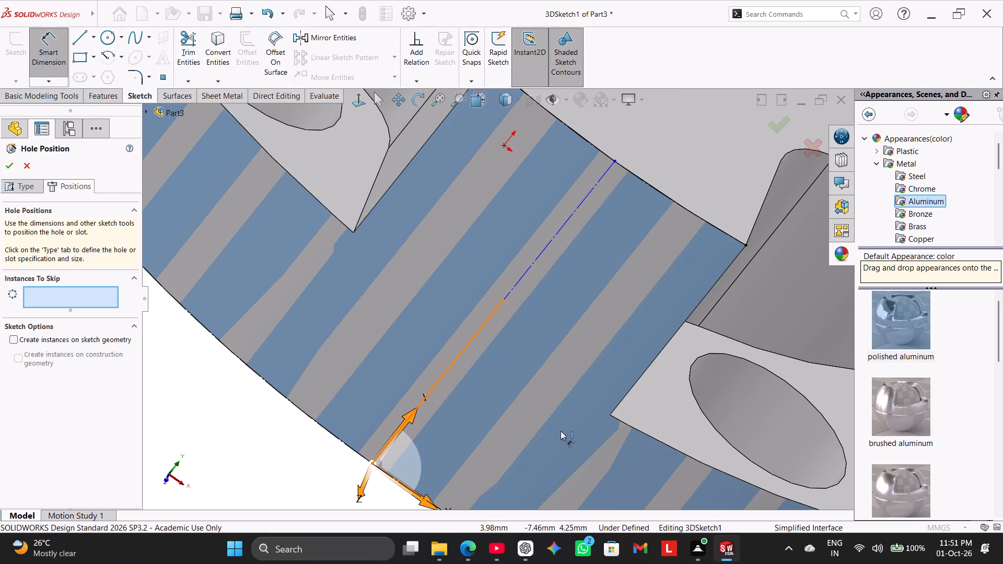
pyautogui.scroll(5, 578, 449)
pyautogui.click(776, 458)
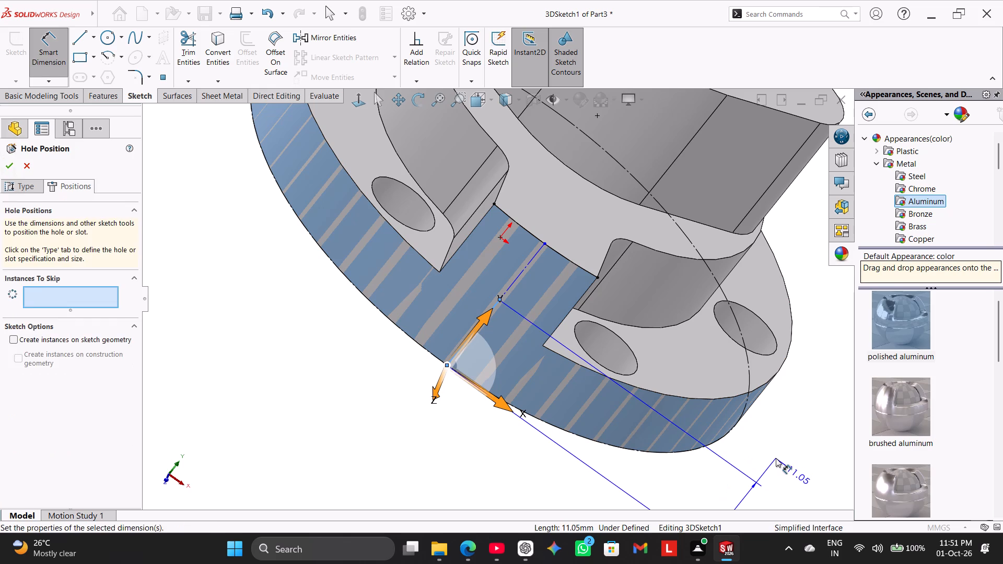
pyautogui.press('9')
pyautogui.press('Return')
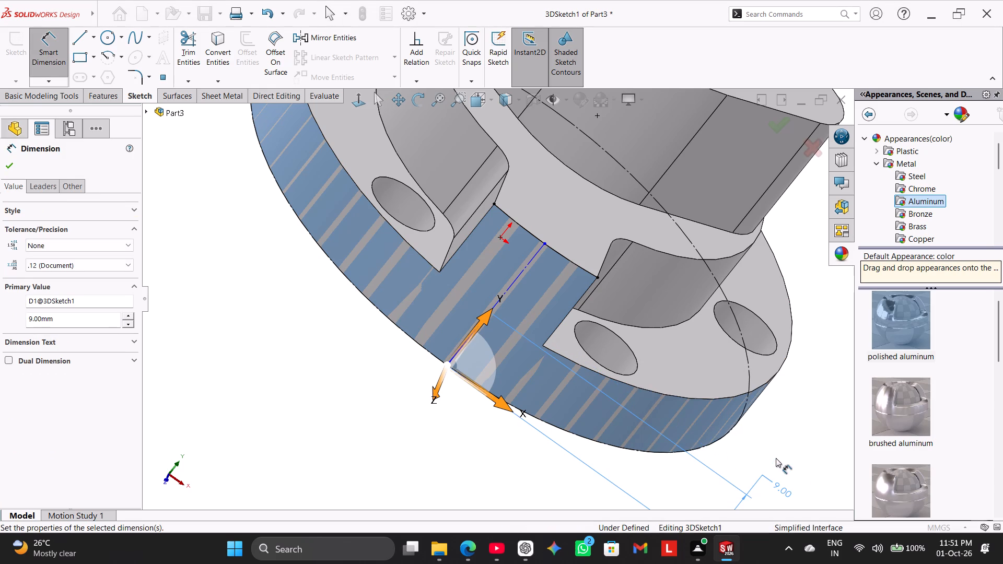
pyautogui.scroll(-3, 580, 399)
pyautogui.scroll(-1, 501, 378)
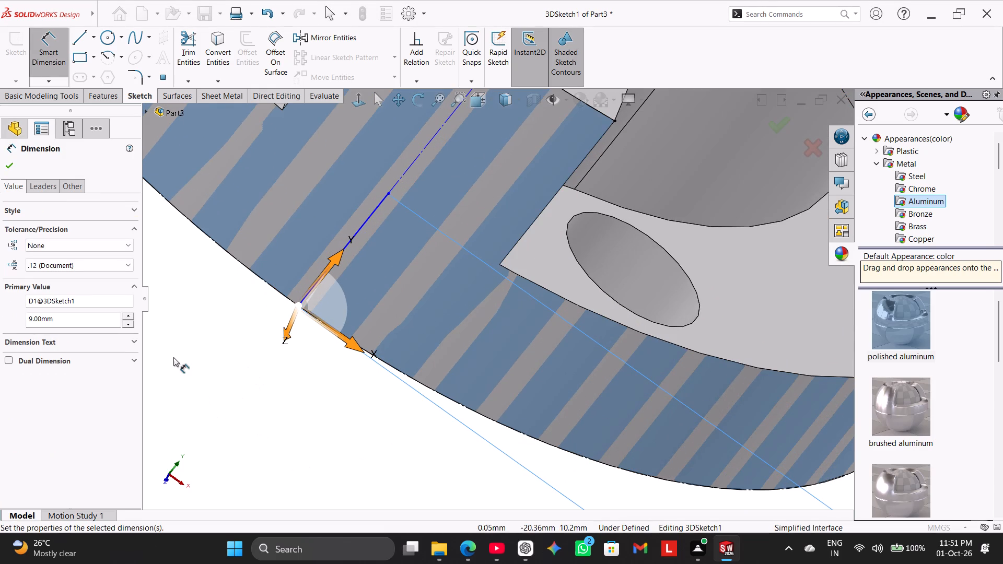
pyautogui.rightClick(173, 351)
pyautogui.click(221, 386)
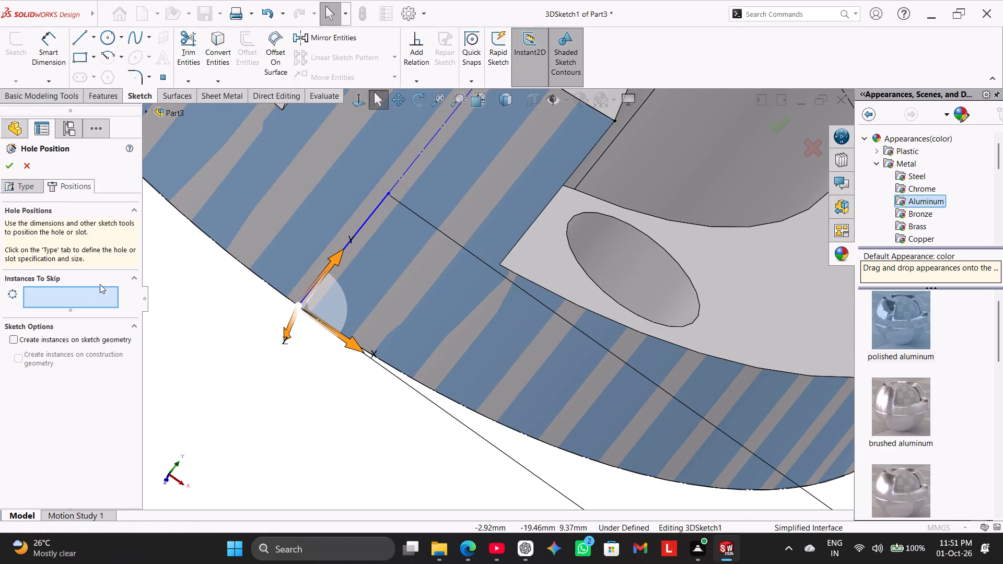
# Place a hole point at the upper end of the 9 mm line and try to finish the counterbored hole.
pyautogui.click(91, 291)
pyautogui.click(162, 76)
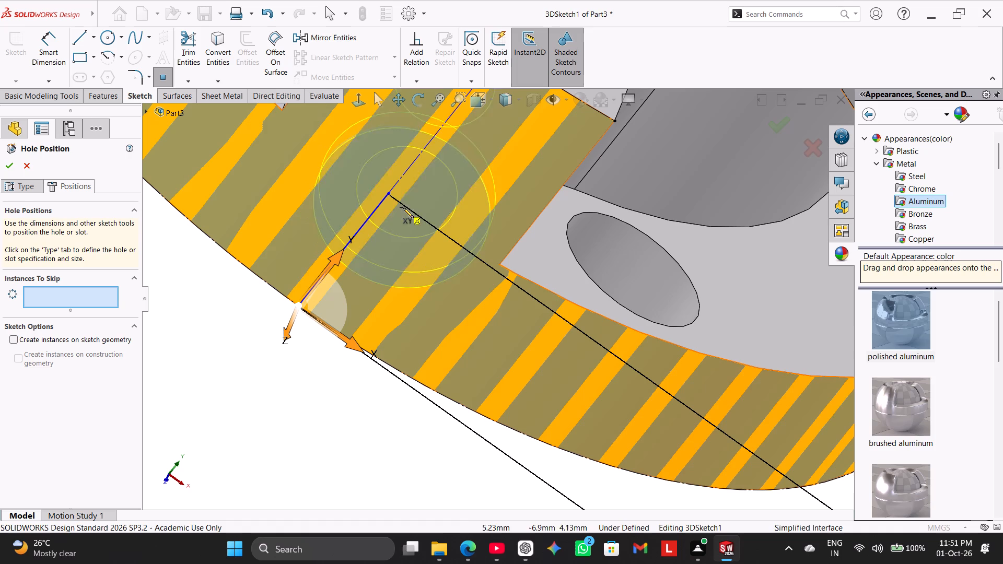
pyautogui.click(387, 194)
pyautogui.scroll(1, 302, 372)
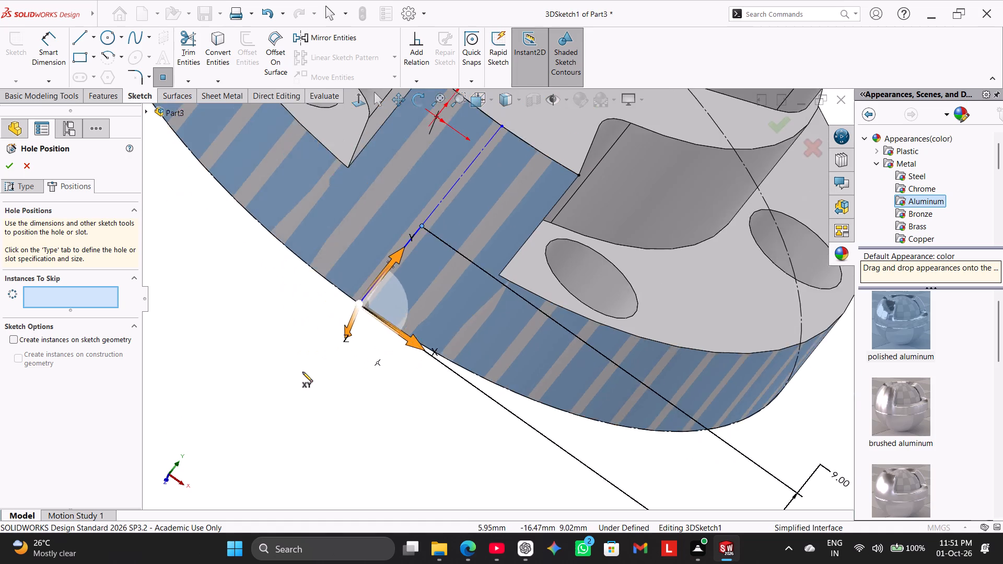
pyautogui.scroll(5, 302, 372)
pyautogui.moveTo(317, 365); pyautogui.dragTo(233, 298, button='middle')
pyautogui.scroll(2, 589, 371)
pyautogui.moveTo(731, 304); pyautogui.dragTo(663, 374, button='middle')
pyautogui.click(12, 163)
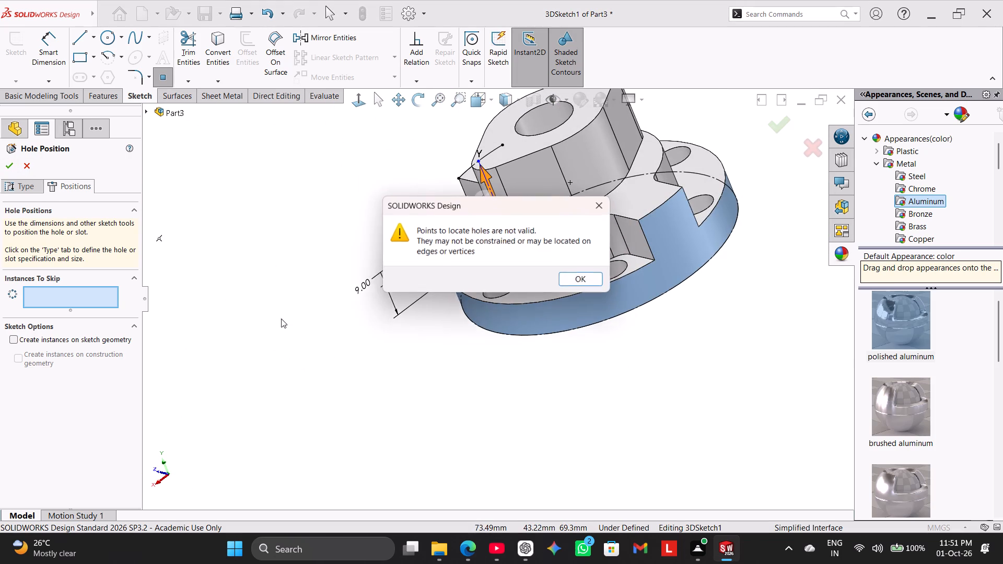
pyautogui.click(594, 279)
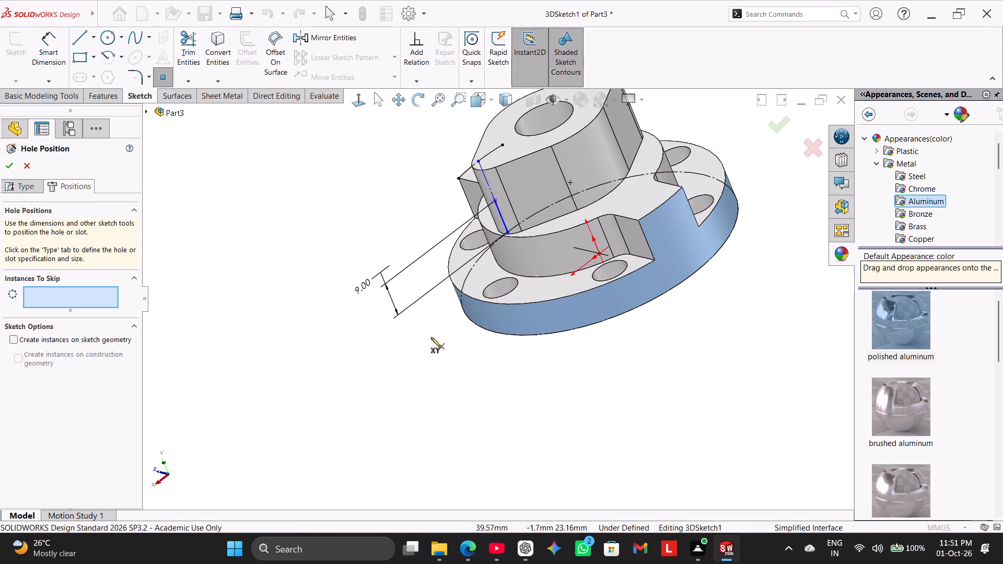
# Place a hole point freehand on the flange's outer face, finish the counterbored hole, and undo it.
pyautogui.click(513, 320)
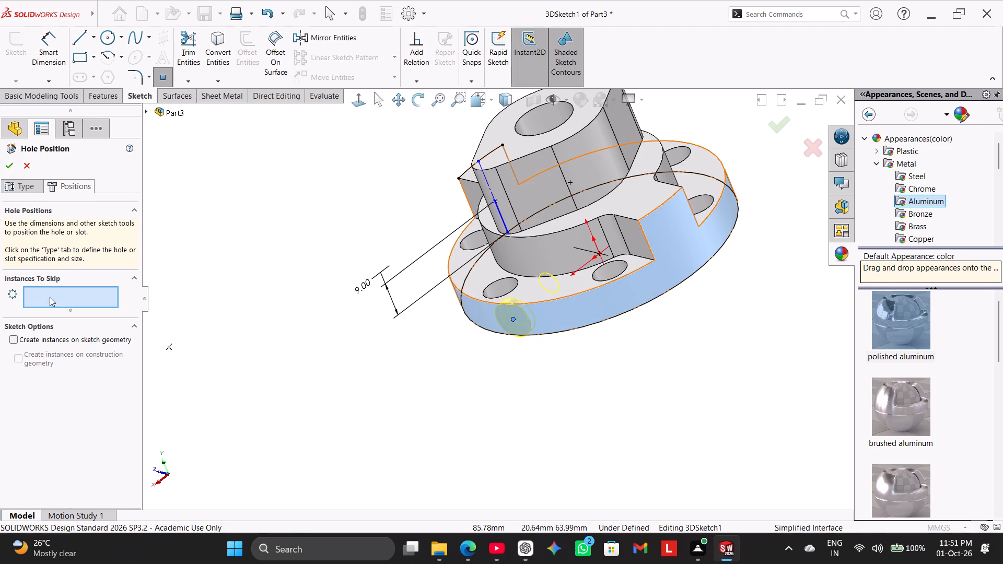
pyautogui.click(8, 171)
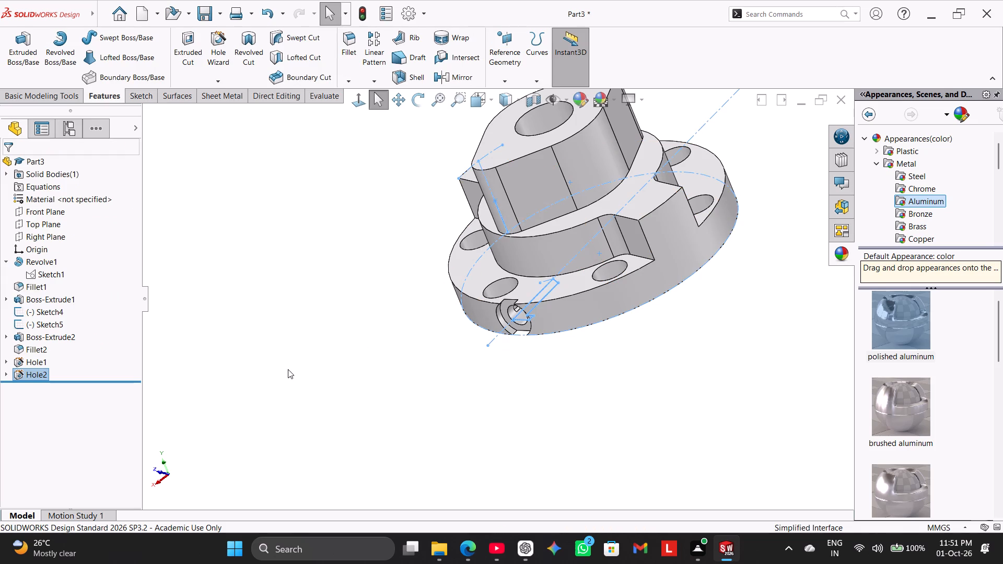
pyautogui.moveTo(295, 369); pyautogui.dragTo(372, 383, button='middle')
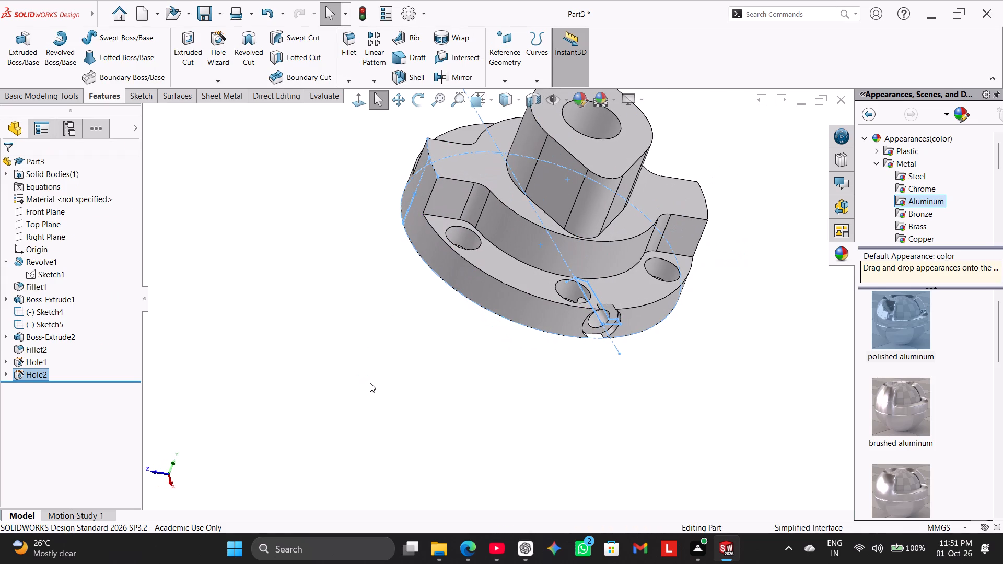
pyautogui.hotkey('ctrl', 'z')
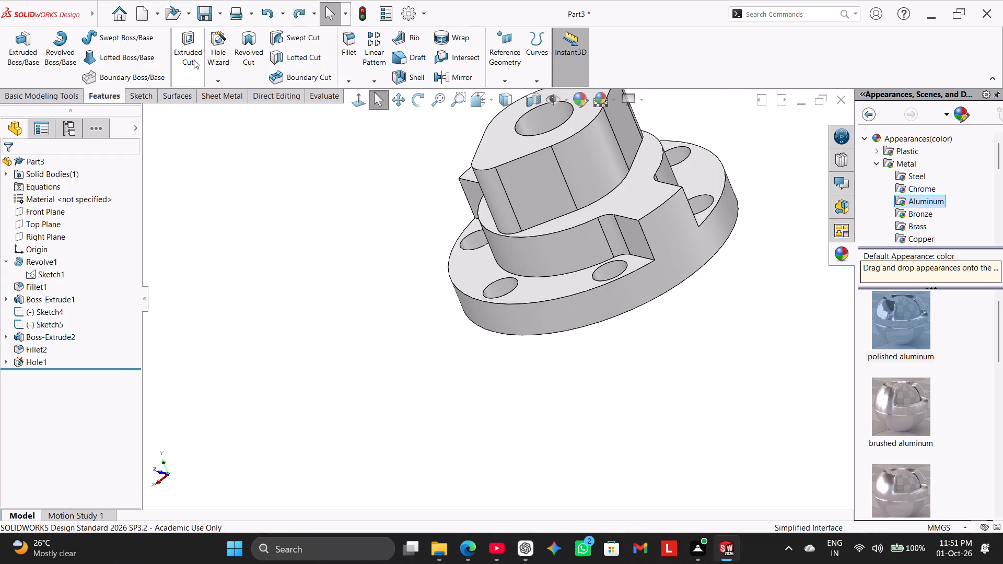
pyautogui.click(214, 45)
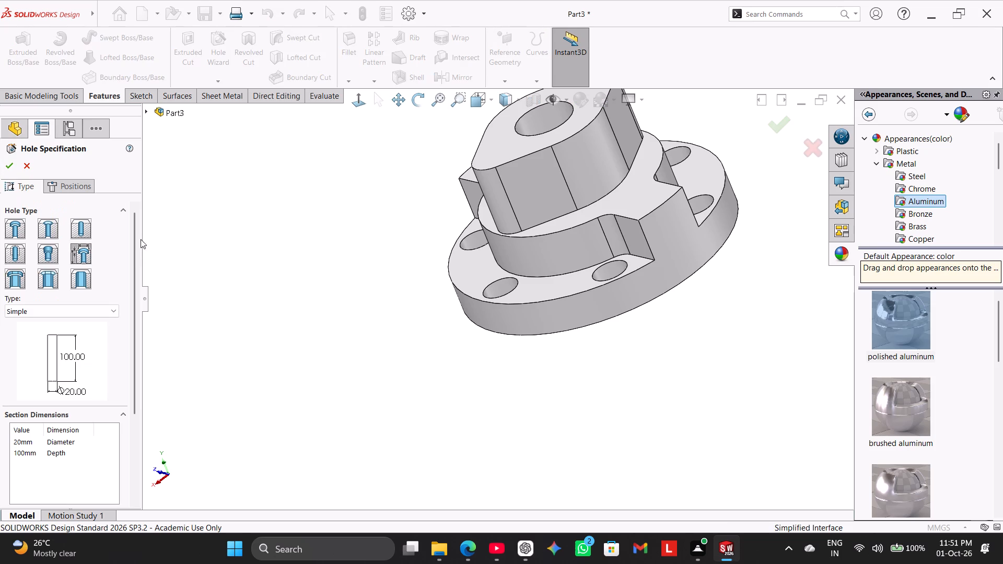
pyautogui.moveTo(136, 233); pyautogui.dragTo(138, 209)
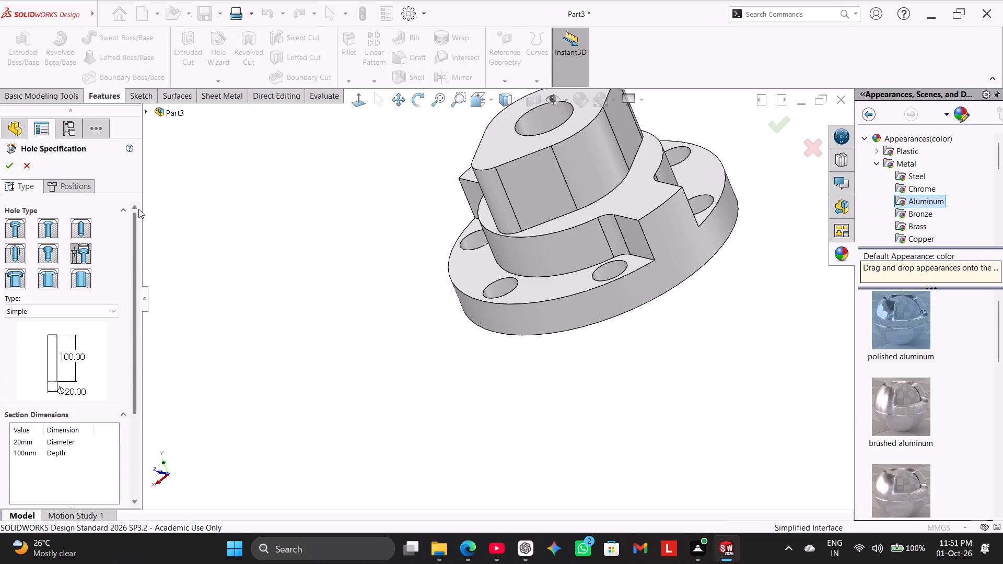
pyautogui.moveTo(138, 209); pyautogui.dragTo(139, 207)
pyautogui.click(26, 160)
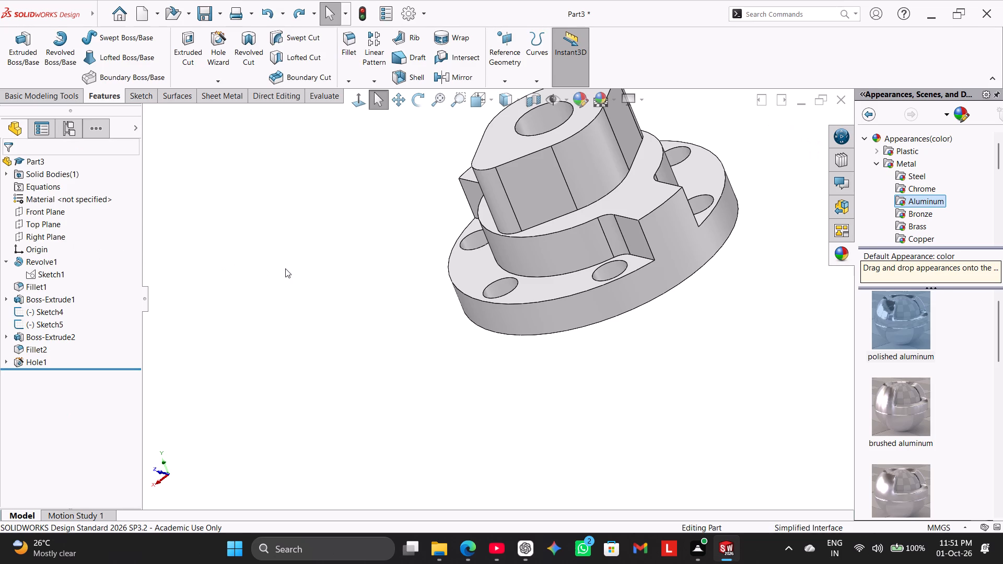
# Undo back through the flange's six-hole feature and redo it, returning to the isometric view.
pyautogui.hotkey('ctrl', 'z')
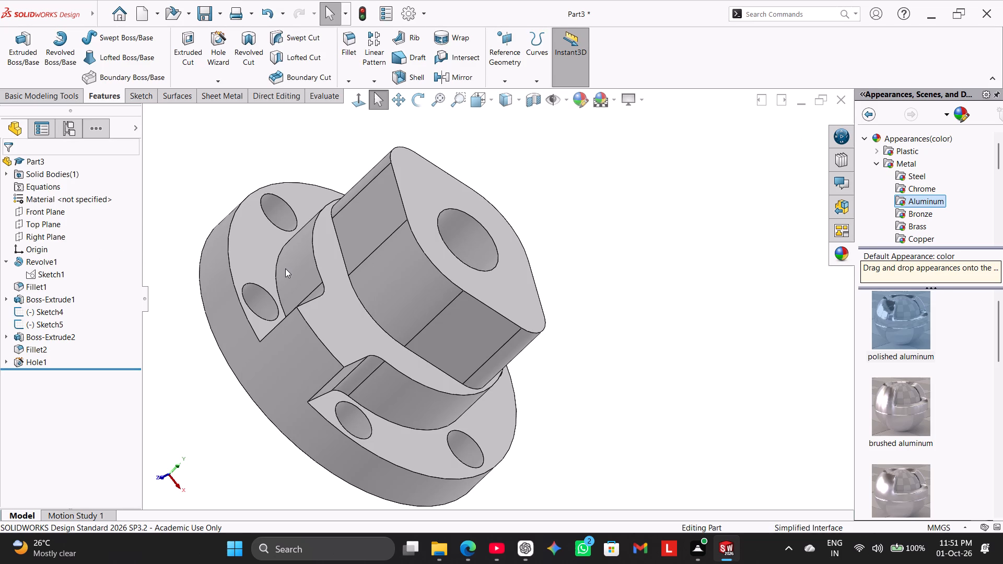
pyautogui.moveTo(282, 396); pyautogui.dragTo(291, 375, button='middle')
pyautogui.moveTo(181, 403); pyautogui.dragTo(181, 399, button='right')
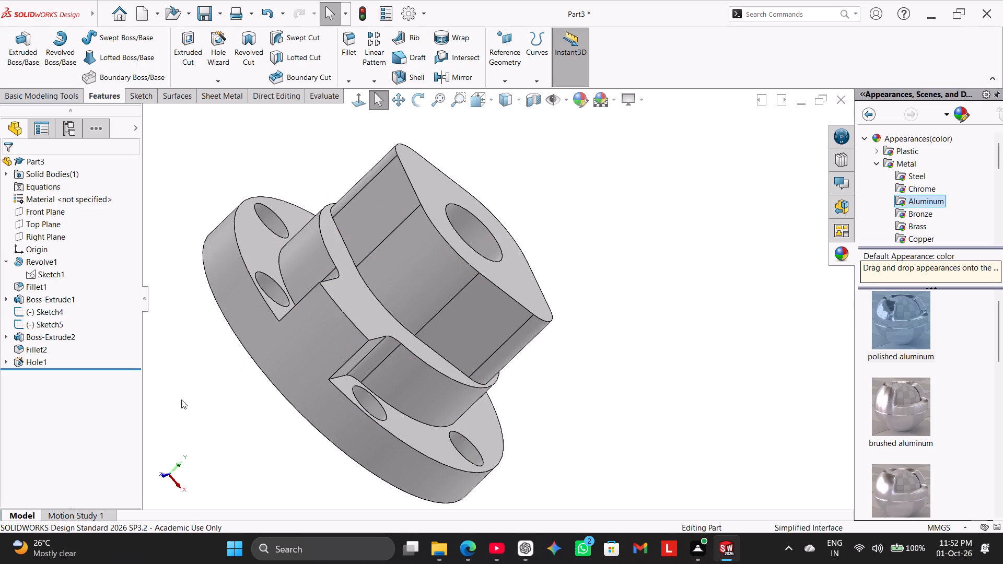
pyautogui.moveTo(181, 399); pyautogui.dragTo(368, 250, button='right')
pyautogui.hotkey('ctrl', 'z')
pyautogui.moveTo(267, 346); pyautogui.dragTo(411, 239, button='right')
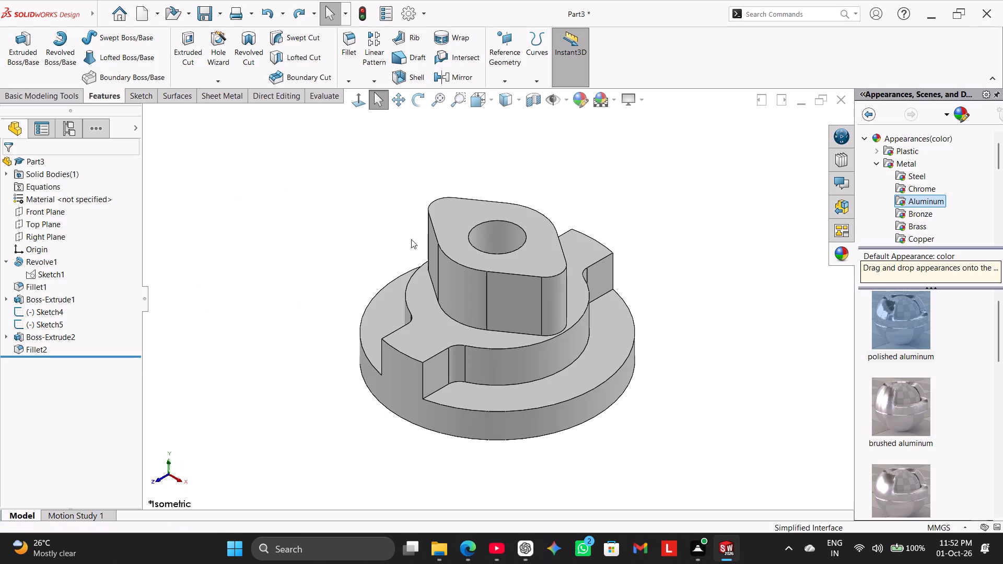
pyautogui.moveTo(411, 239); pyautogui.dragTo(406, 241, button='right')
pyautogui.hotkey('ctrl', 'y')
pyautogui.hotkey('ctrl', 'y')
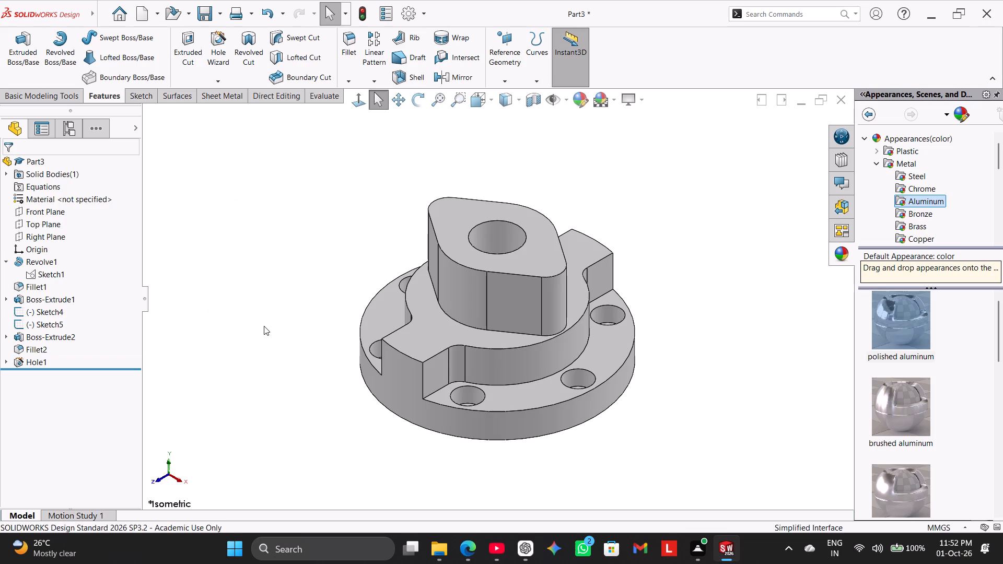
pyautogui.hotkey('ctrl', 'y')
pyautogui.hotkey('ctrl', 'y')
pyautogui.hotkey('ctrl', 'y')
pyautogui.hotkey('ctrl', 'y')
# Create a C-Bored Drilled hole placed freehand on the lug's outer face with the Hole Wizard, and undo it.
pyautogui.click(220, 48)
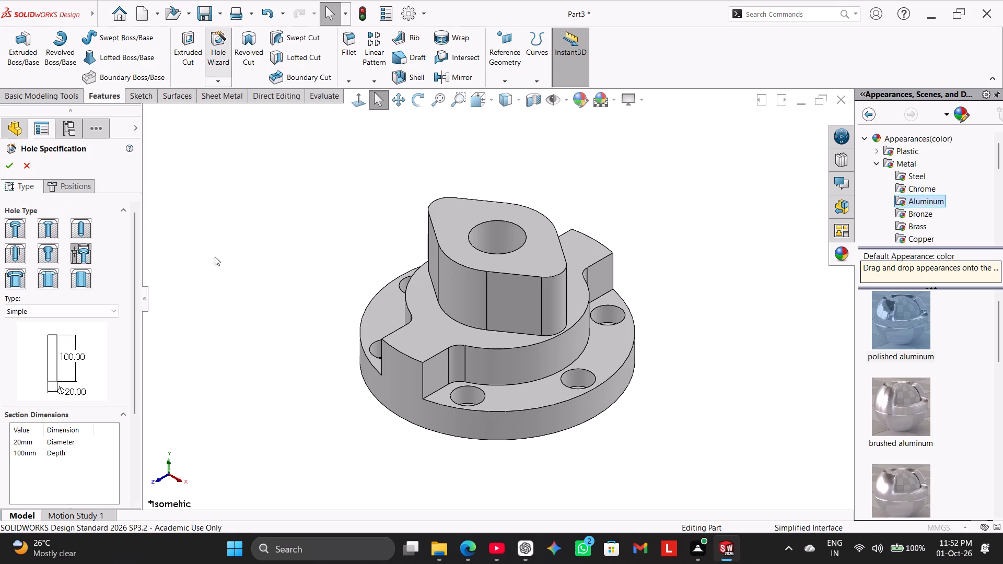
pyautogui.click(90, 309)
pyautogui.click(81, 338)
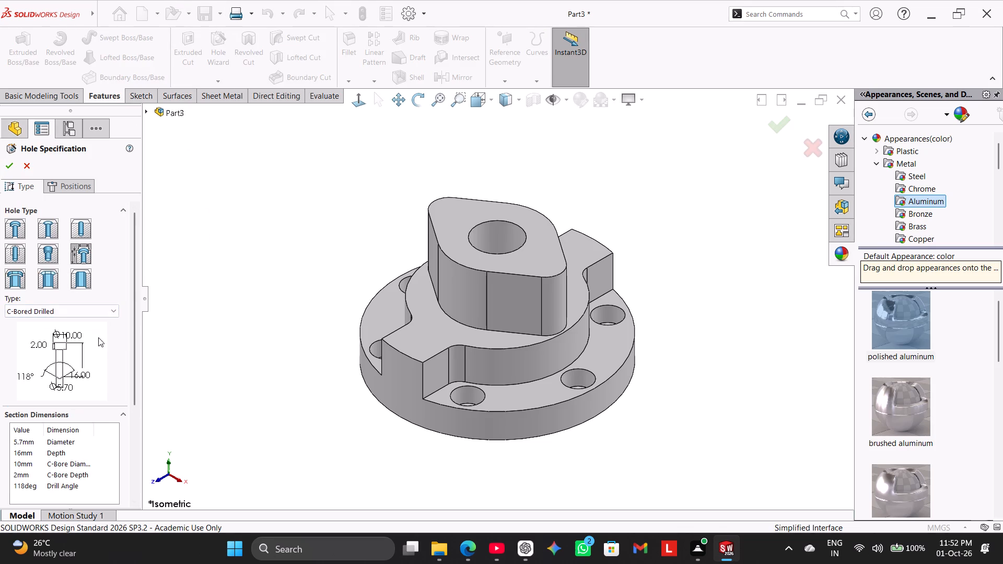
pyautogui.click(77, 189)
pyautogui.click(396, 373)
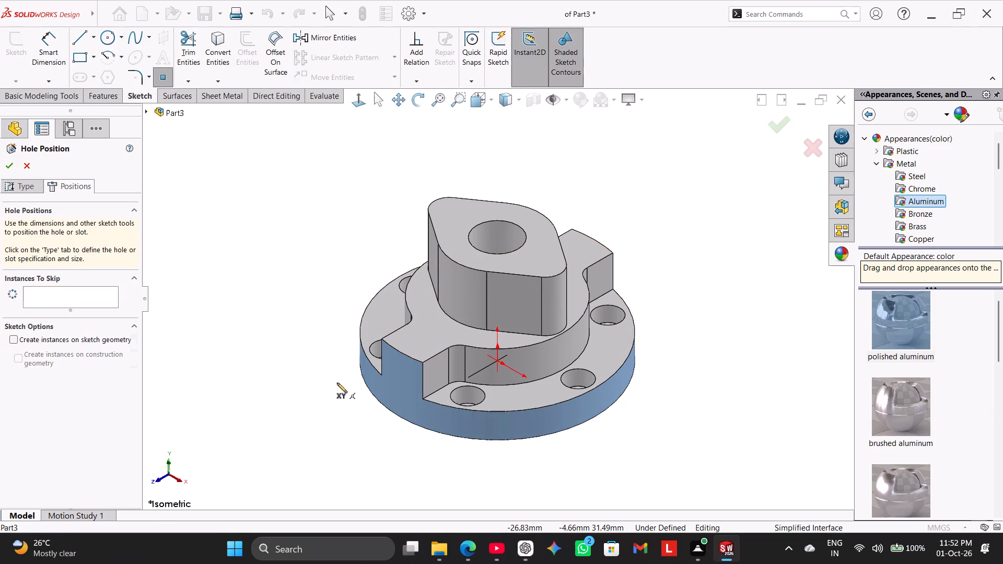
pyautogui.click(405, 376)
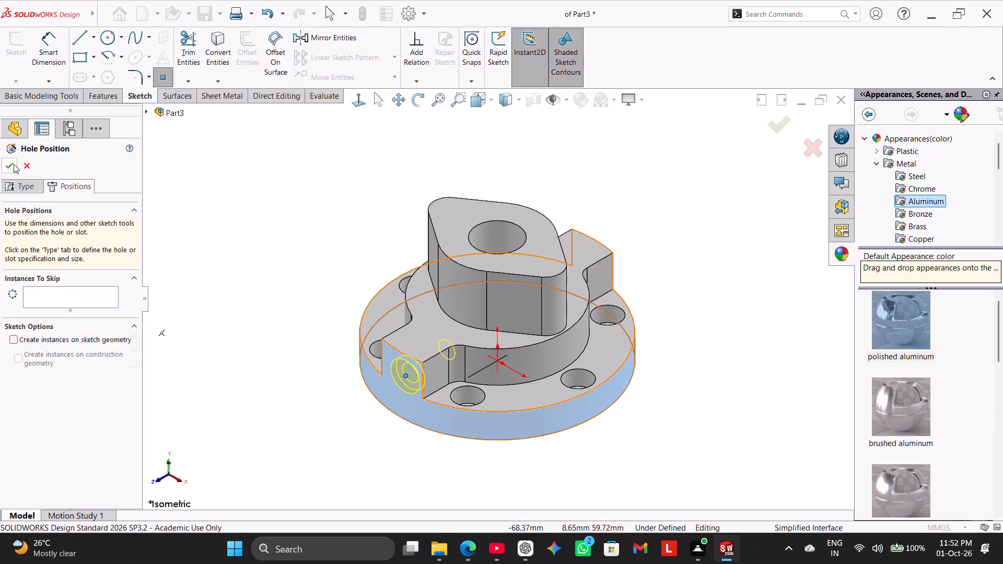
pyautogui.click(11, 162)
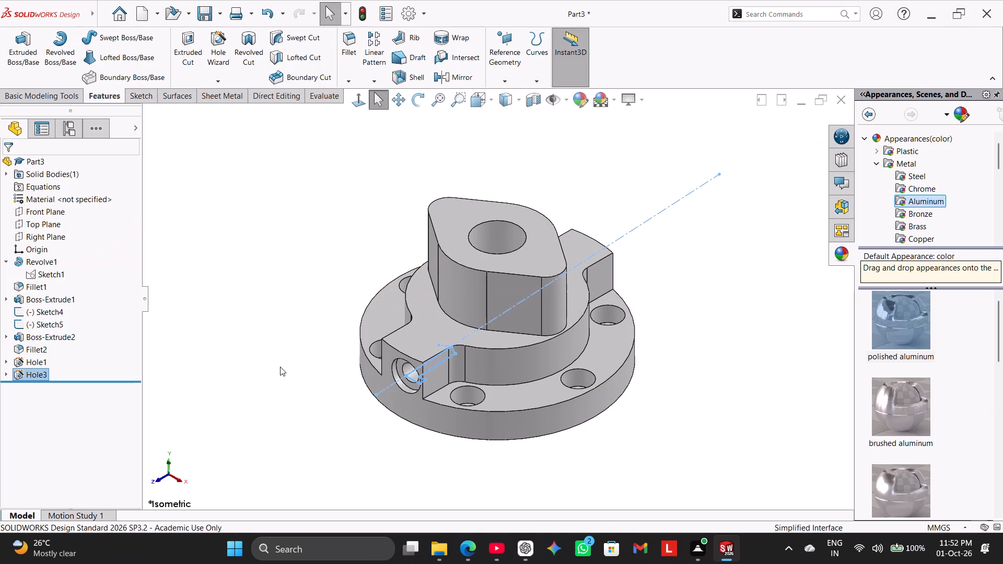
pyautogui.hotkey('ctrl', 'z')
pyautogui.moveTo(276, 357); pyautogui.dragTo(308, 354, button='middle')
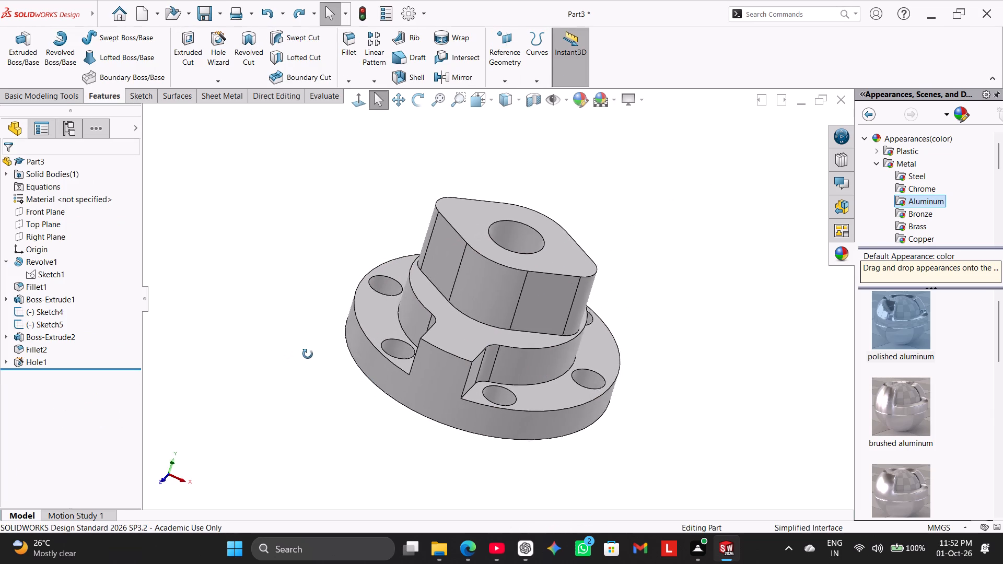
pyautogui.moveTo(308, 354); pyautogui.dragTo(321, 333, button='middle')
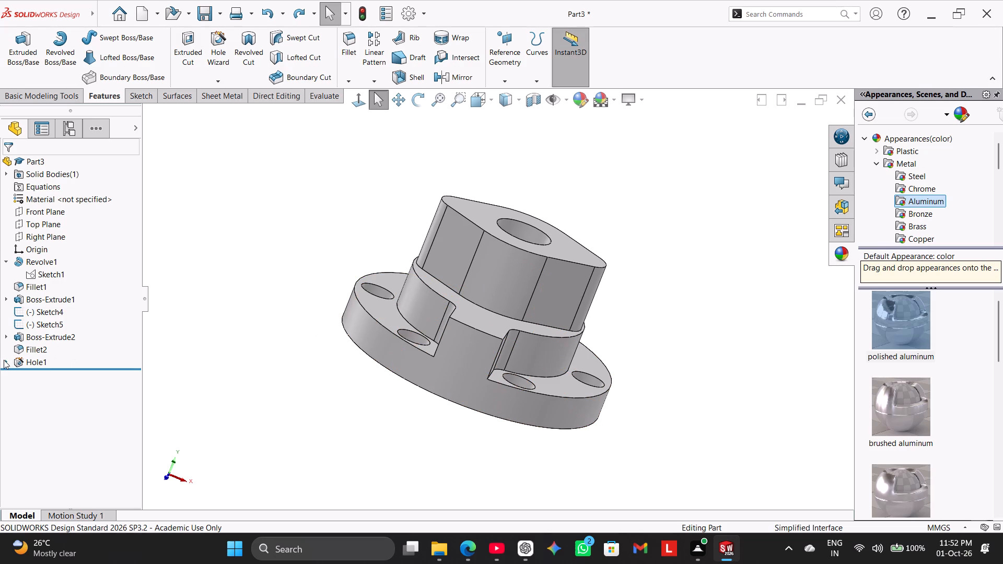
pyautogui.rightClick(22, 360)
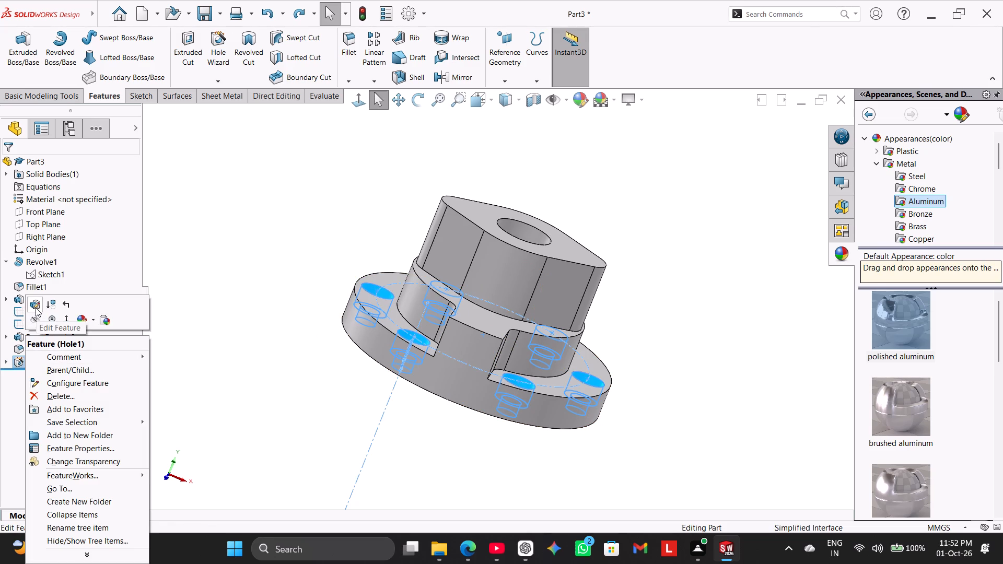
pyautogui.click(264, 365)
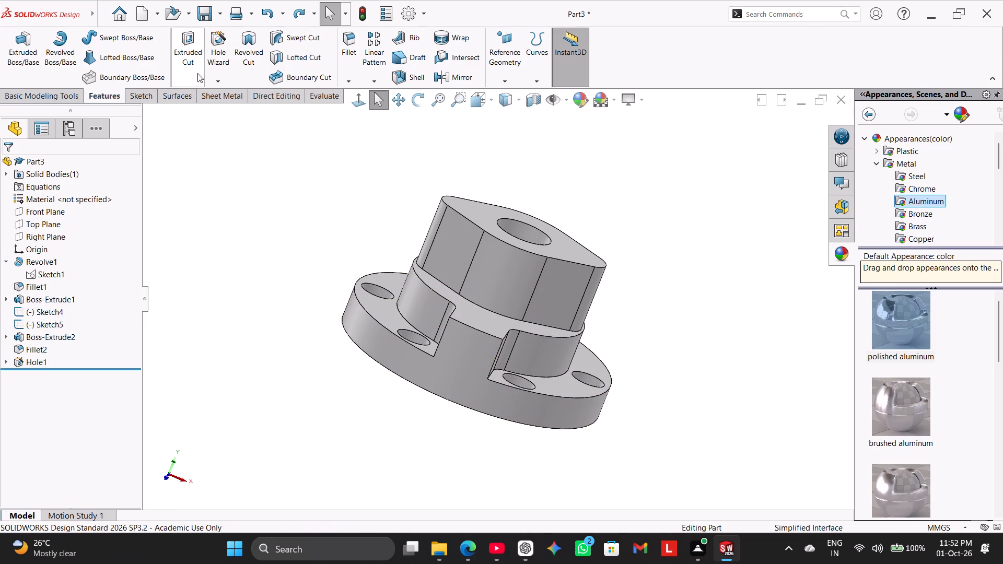
# Start a C-Bored Drilled hole with the Hole Wizard and position it using a 3D sketch.
pyautogui.click(219, 43)
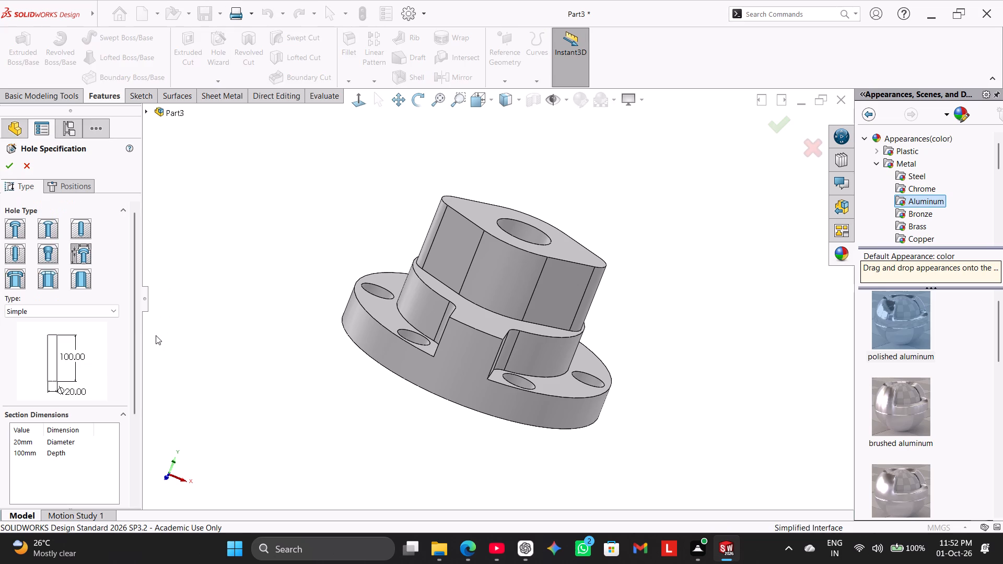
pyautogui.moveTo(134, 321); pyautogui.dragTo(129, 366)
pyautogui.click(81, 242)
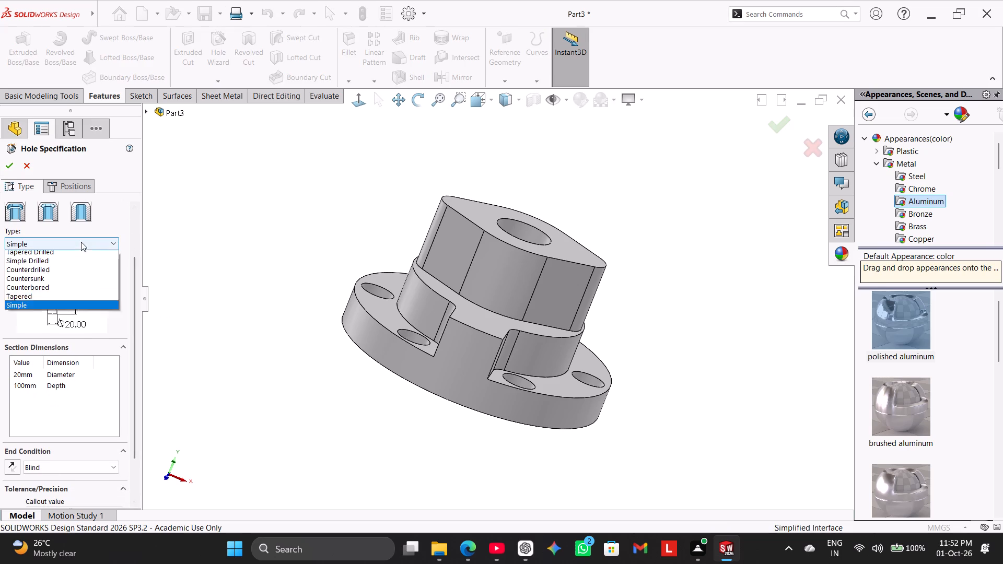
pyautogui.click(72, 276)
pyautogui.scroll(-1, 91, 385)
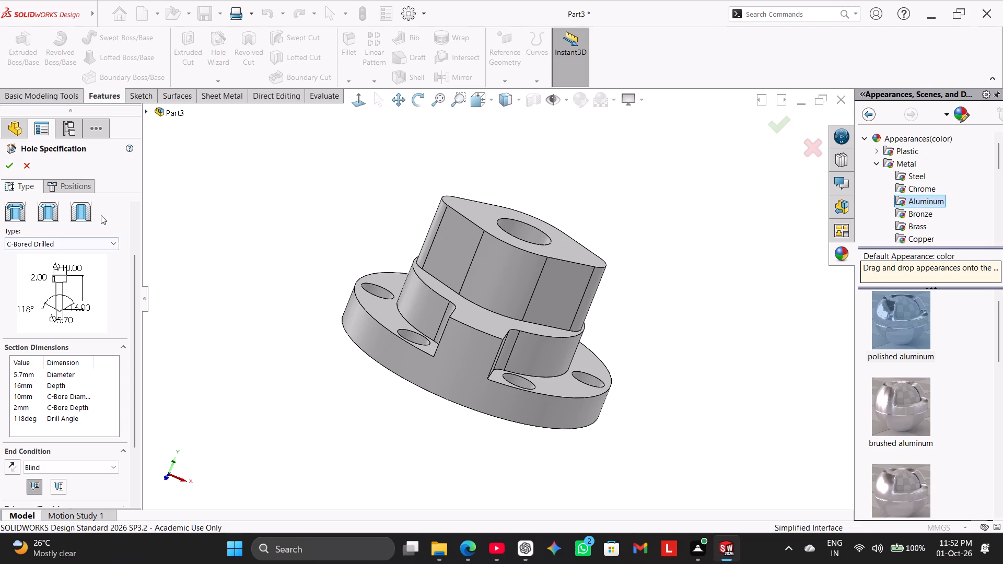
pyautogui.click(89, 186)
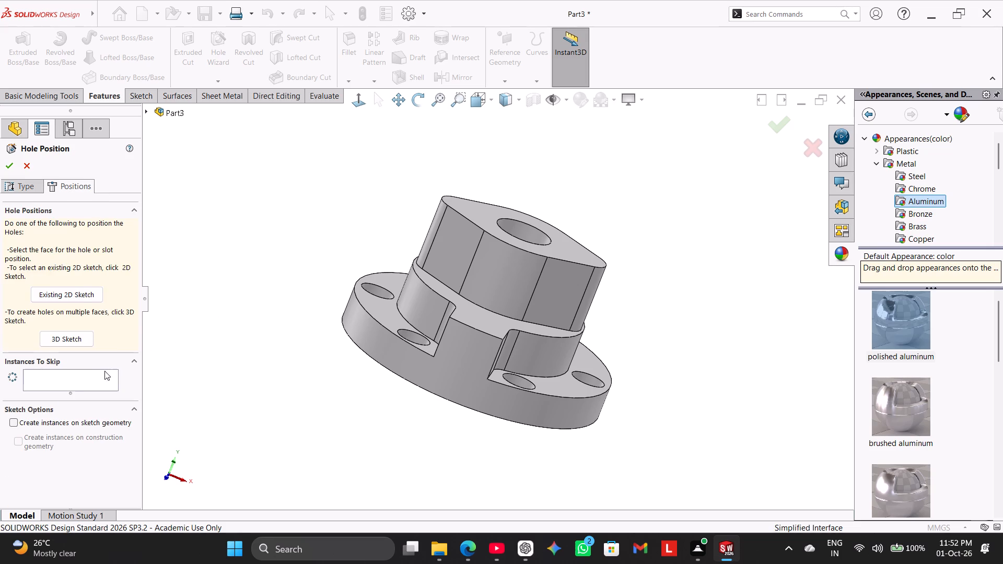
pyautogui.click(75, 339)
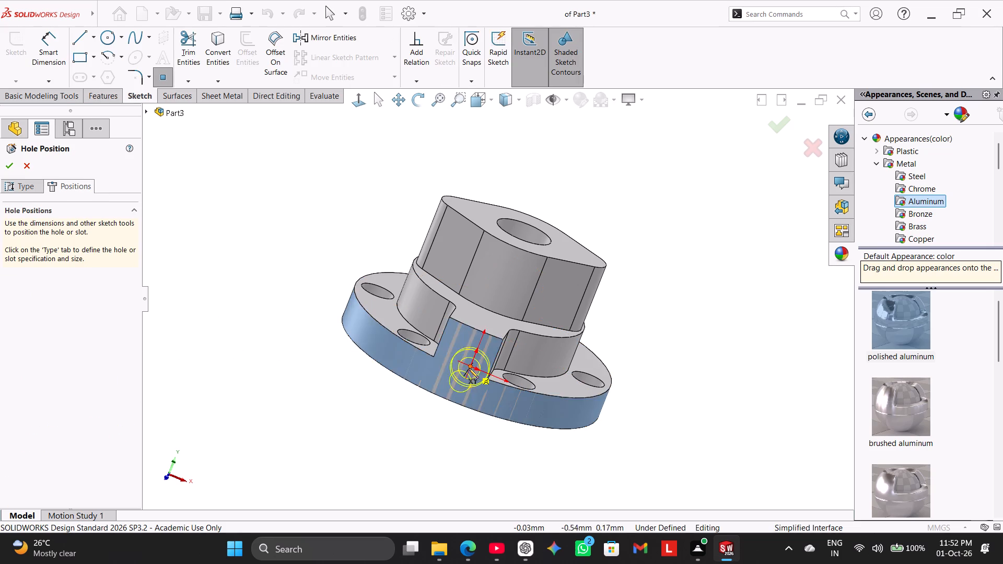
# Sketch a 20.5 mm construction line along Y on the lug's outer face, from the middle of its upper edge to the flange's lower edge.
pyautogui.scroll(-5, 467, 379)
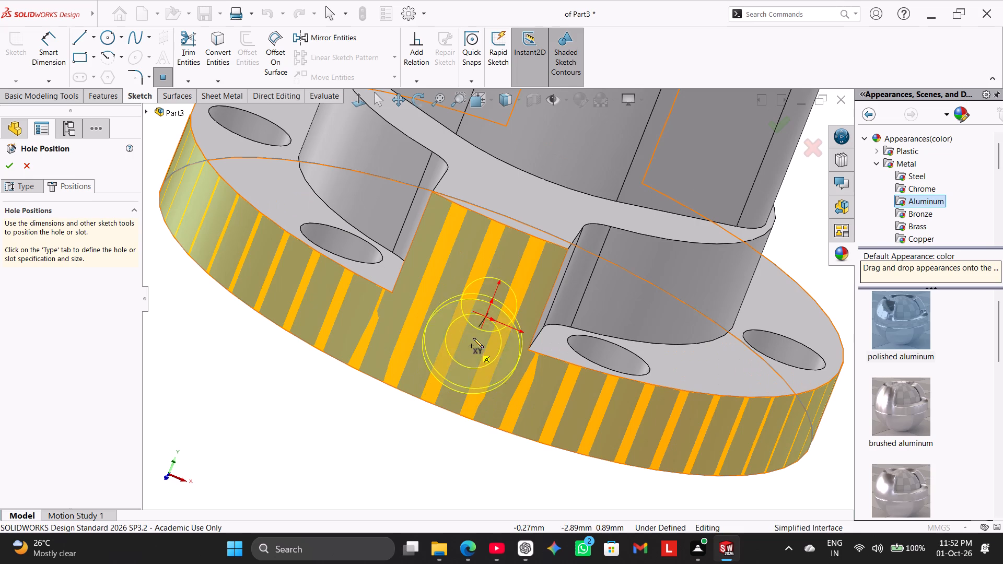
pyautogui.click(74, 38)
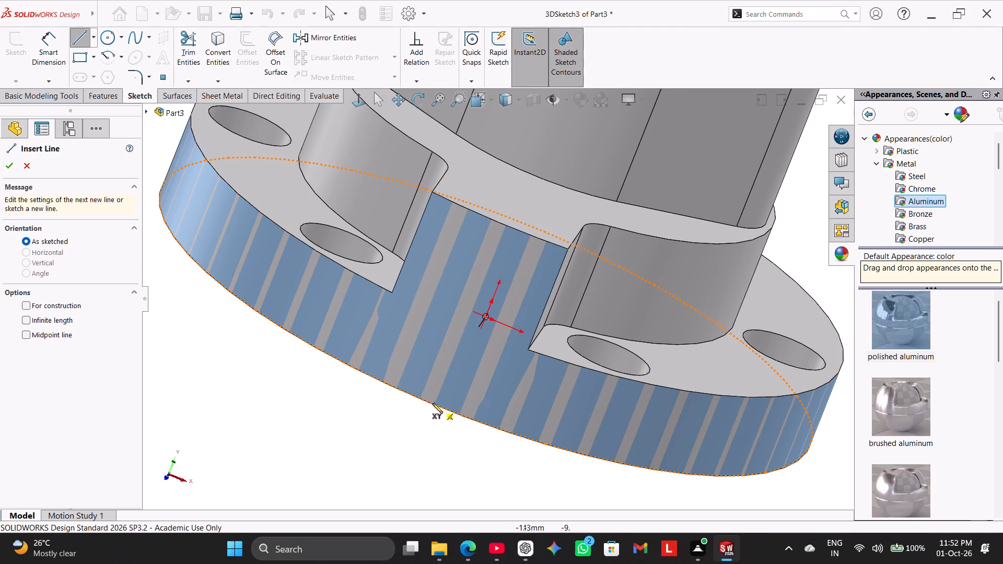
pyautogui.click(499, 222)
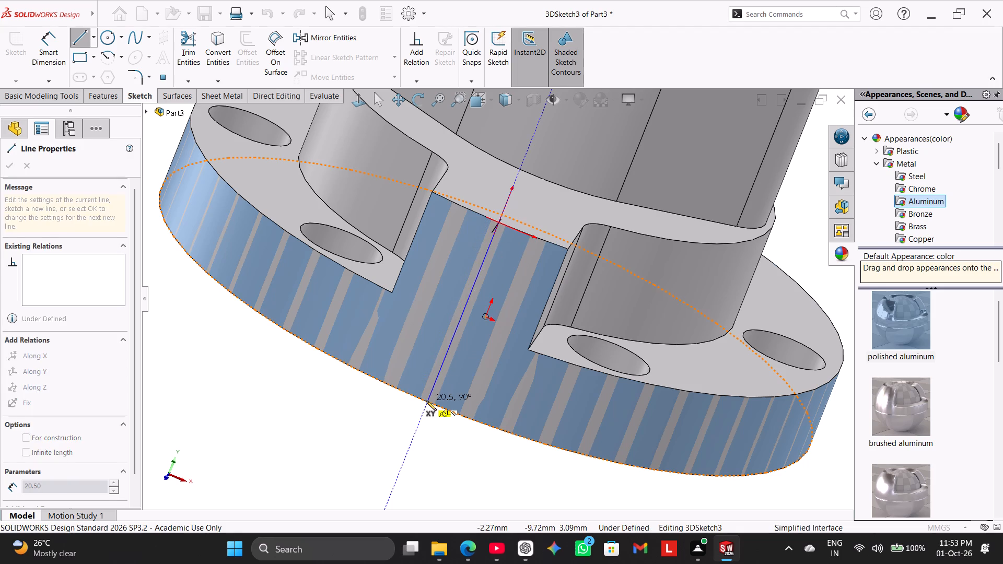
pyautogui.click(426, 401)
pyautogui.rightClick(296, 417)
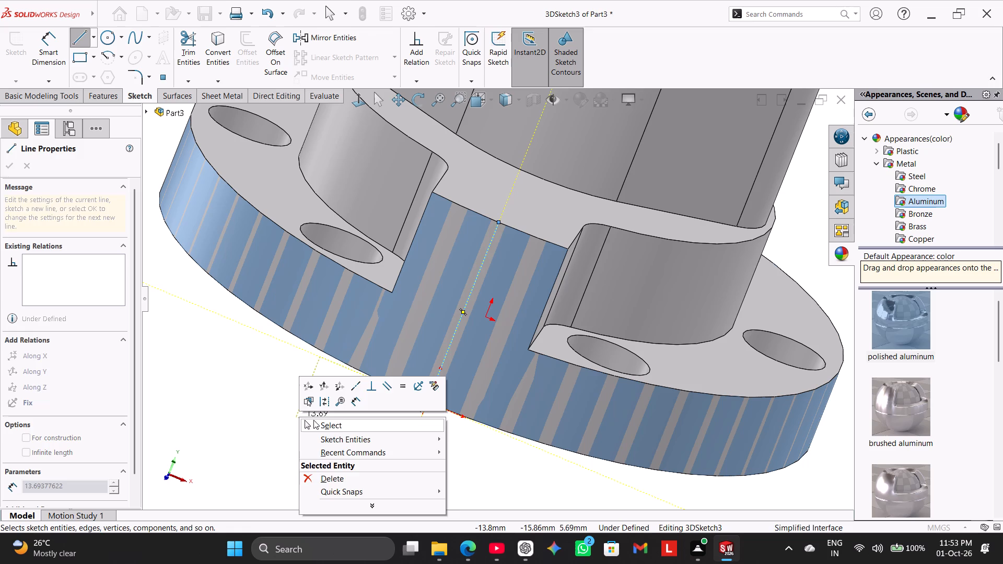
pyautogui.click(319, 423)
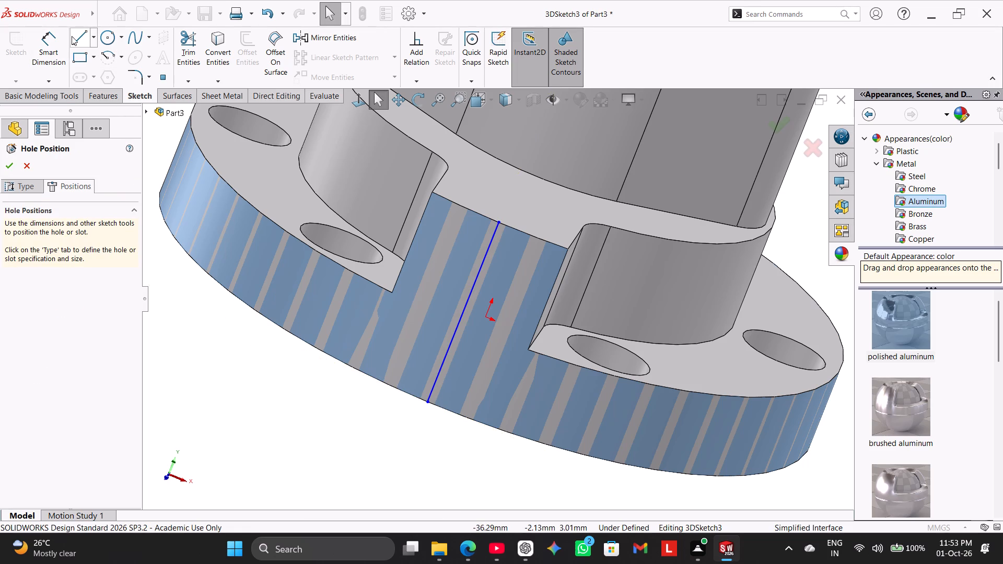
pyautogui.rightClick(465, 307)
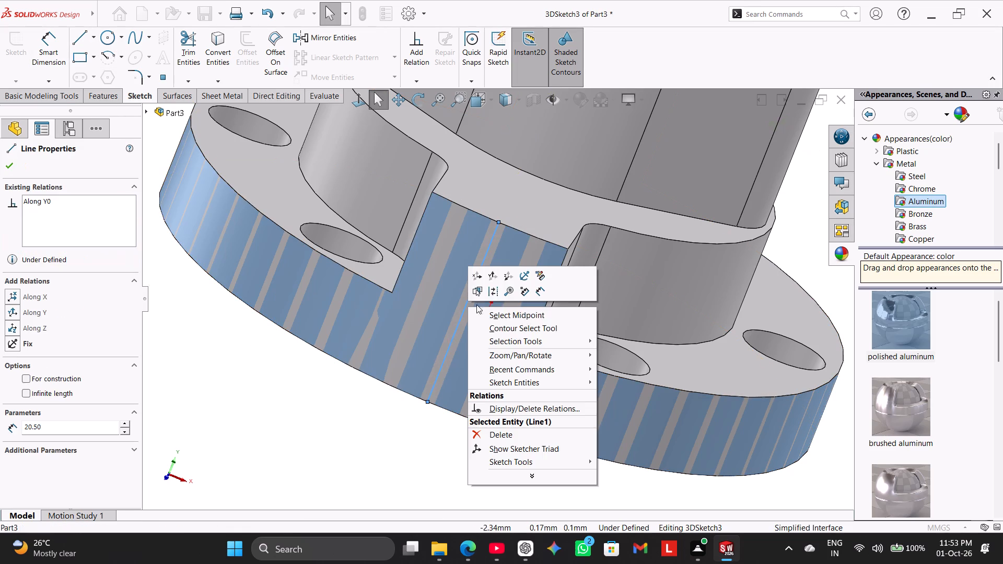
pyautogui.click(493, 289)
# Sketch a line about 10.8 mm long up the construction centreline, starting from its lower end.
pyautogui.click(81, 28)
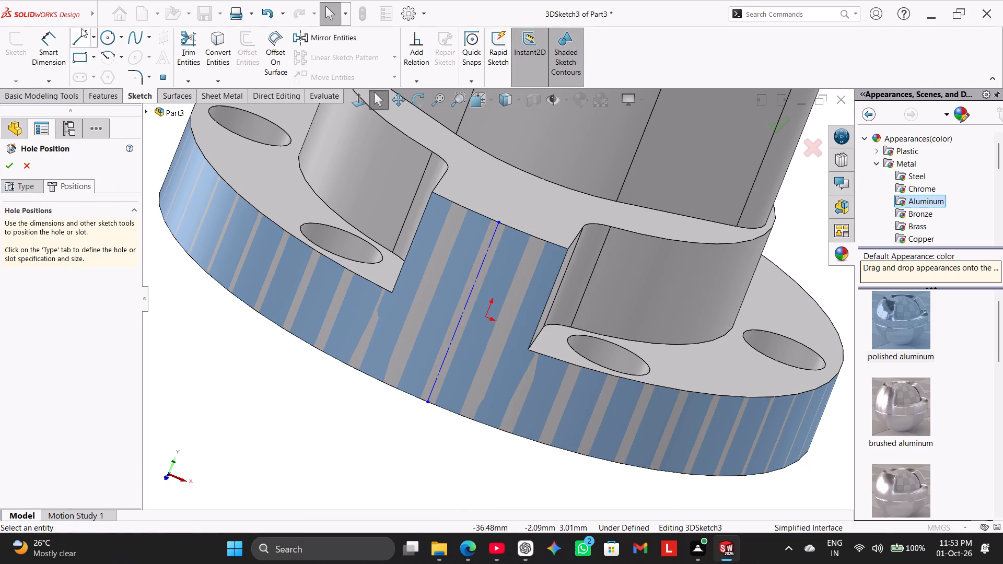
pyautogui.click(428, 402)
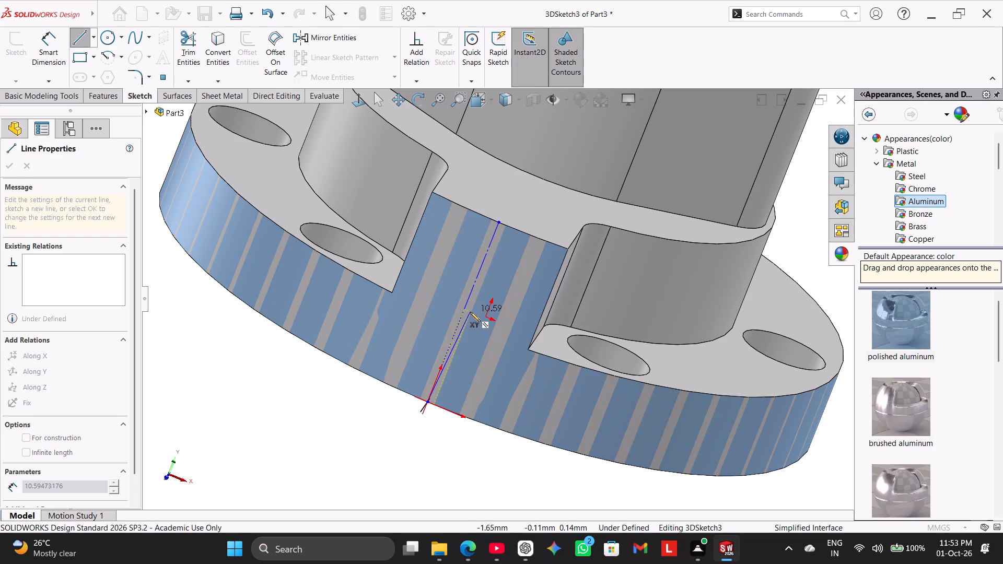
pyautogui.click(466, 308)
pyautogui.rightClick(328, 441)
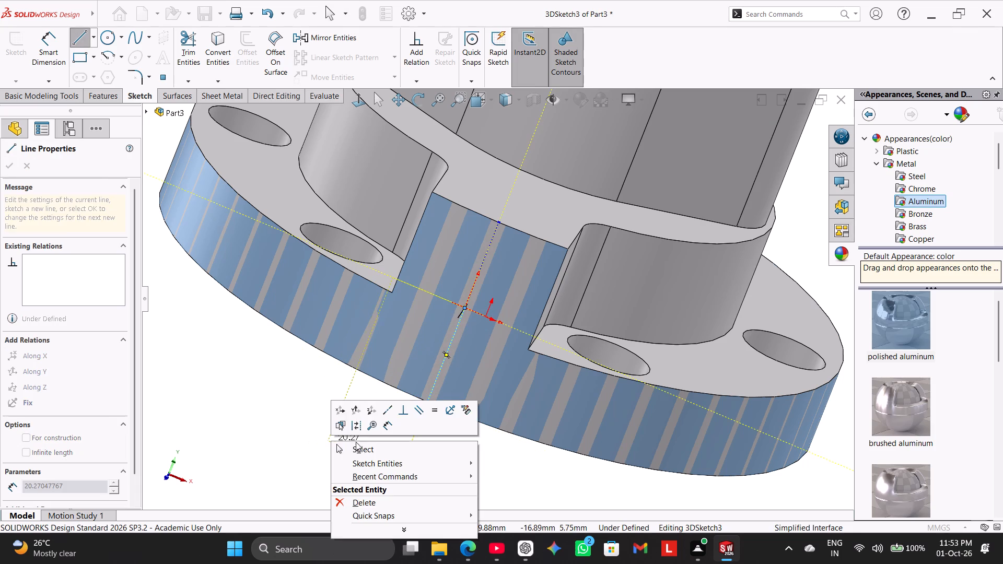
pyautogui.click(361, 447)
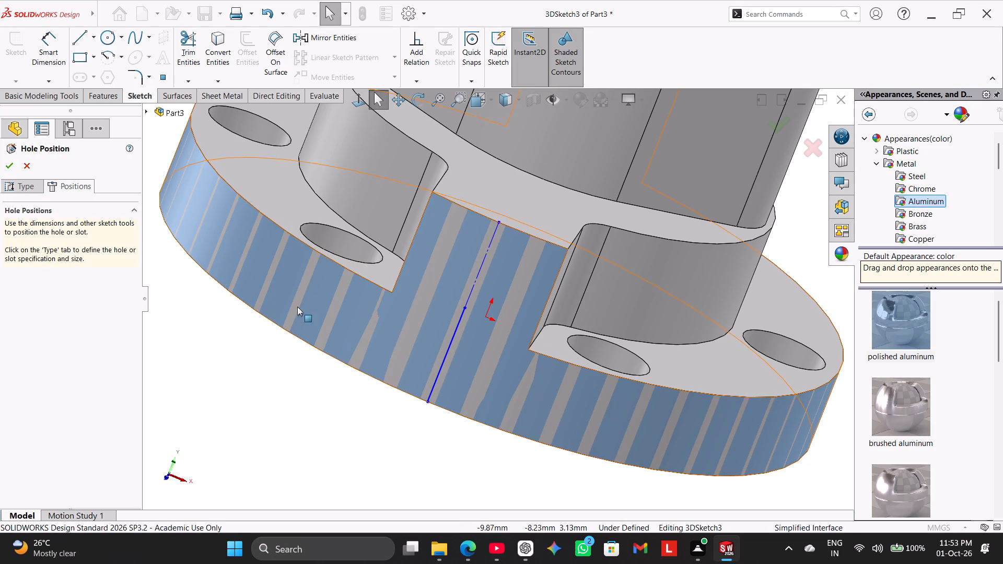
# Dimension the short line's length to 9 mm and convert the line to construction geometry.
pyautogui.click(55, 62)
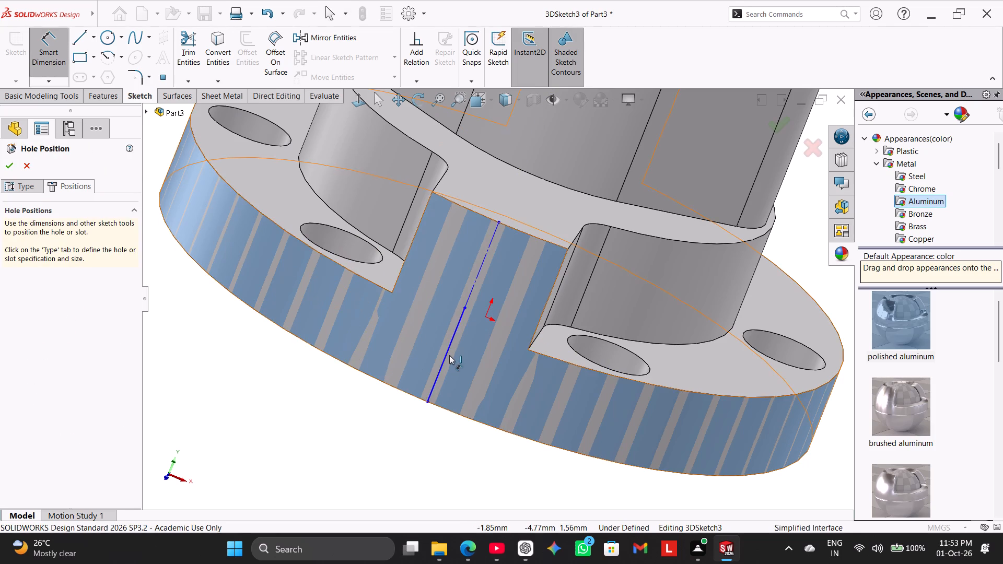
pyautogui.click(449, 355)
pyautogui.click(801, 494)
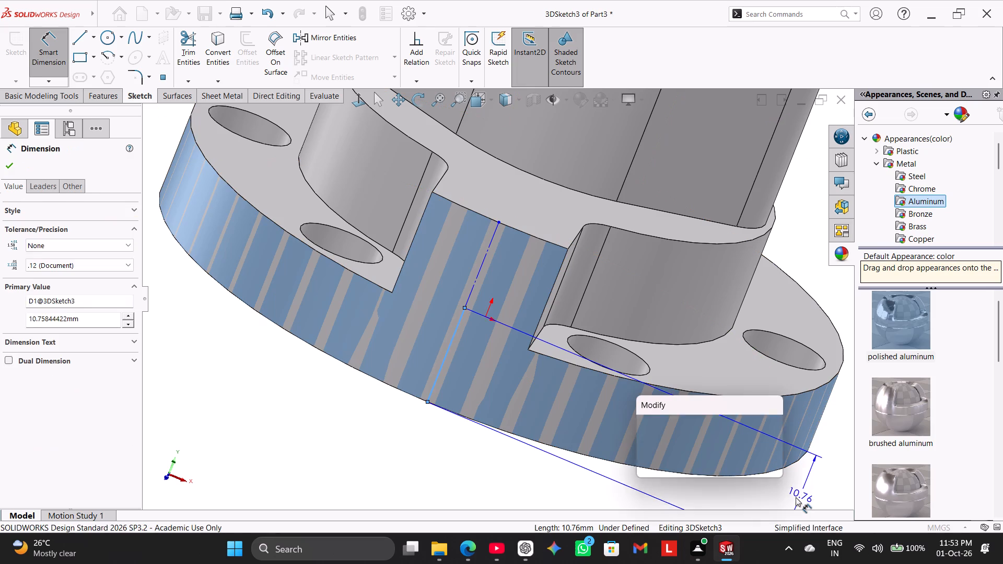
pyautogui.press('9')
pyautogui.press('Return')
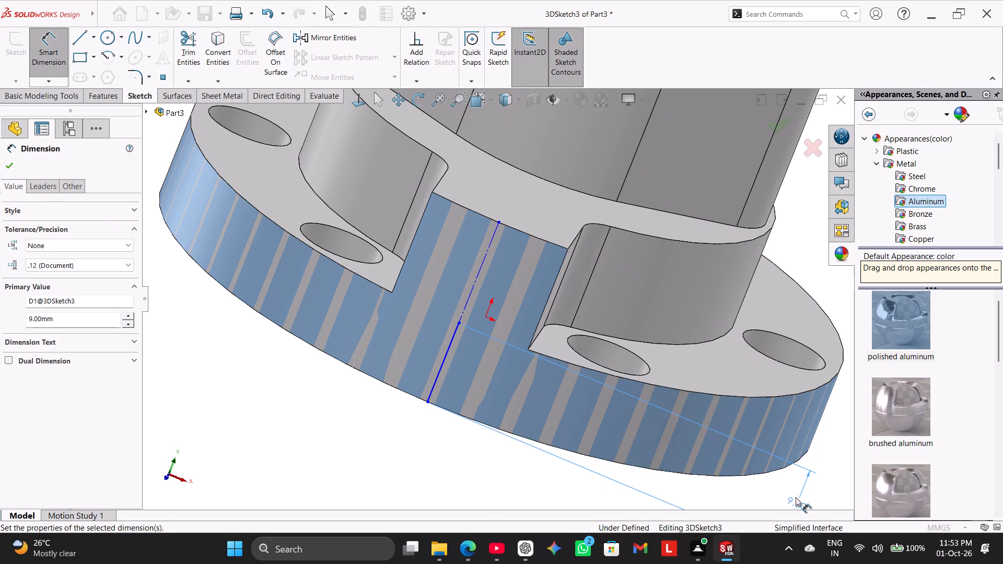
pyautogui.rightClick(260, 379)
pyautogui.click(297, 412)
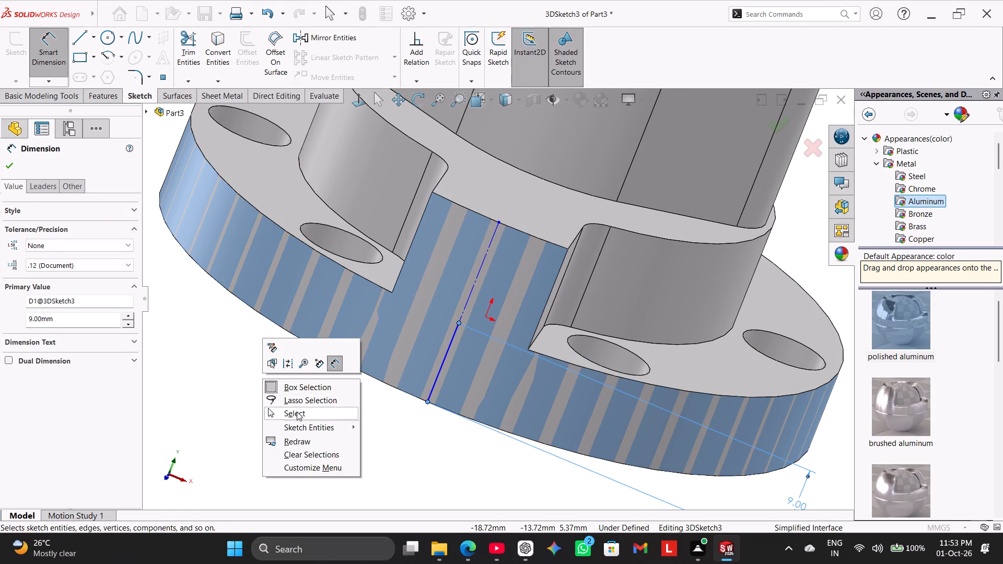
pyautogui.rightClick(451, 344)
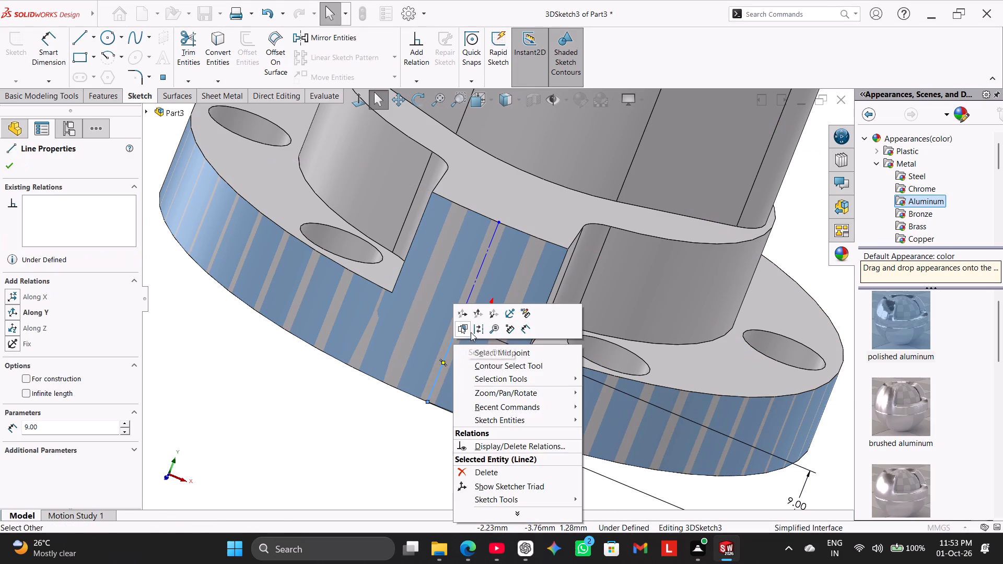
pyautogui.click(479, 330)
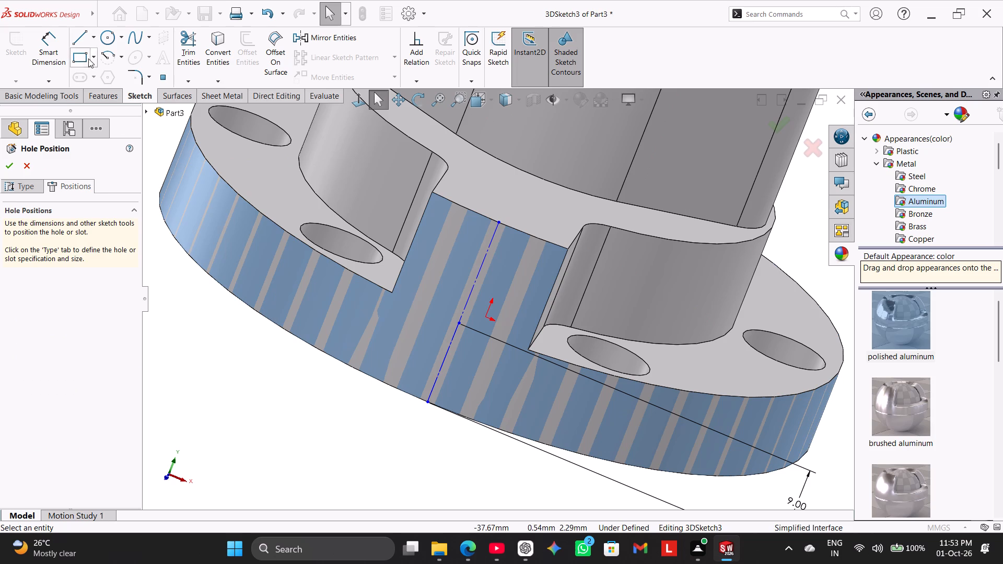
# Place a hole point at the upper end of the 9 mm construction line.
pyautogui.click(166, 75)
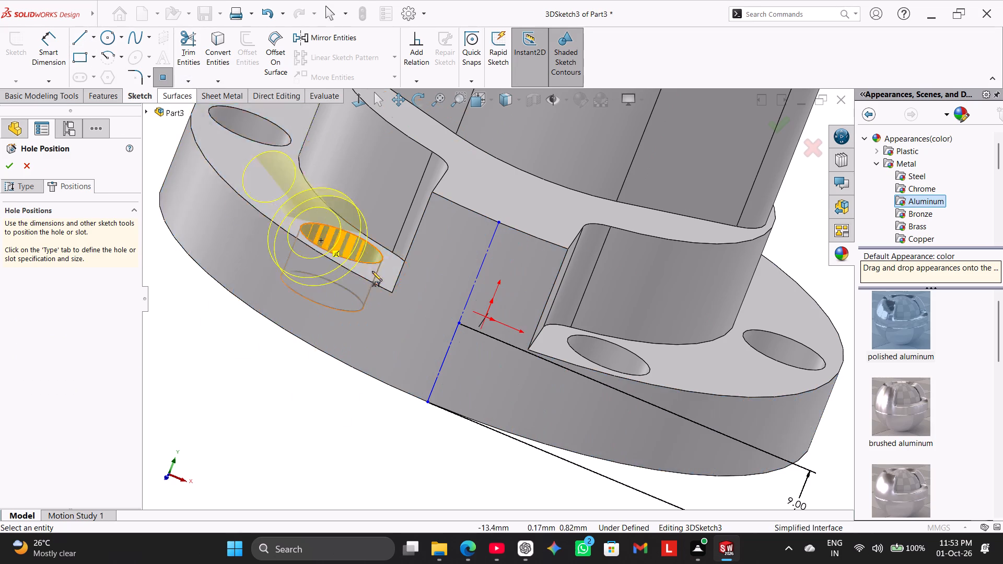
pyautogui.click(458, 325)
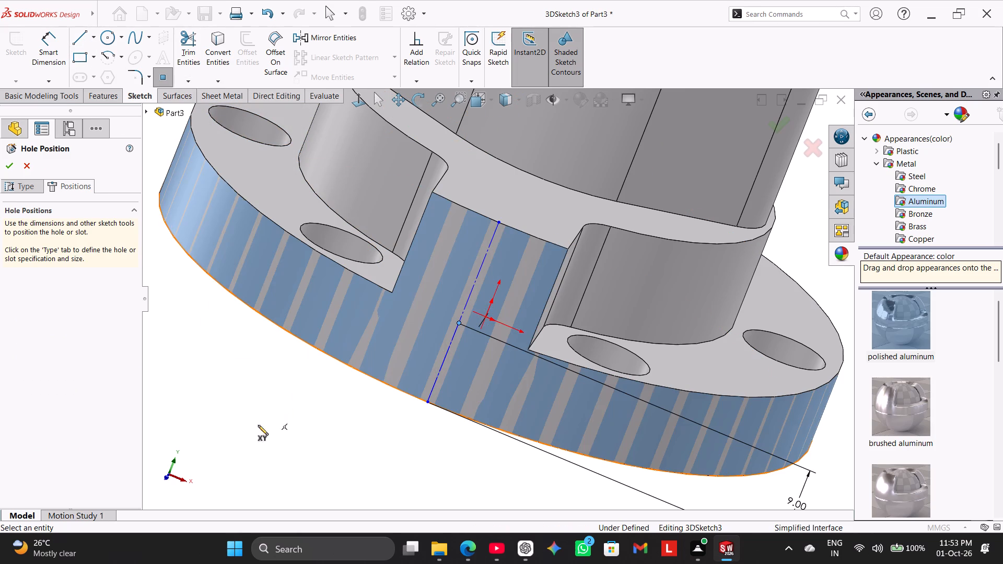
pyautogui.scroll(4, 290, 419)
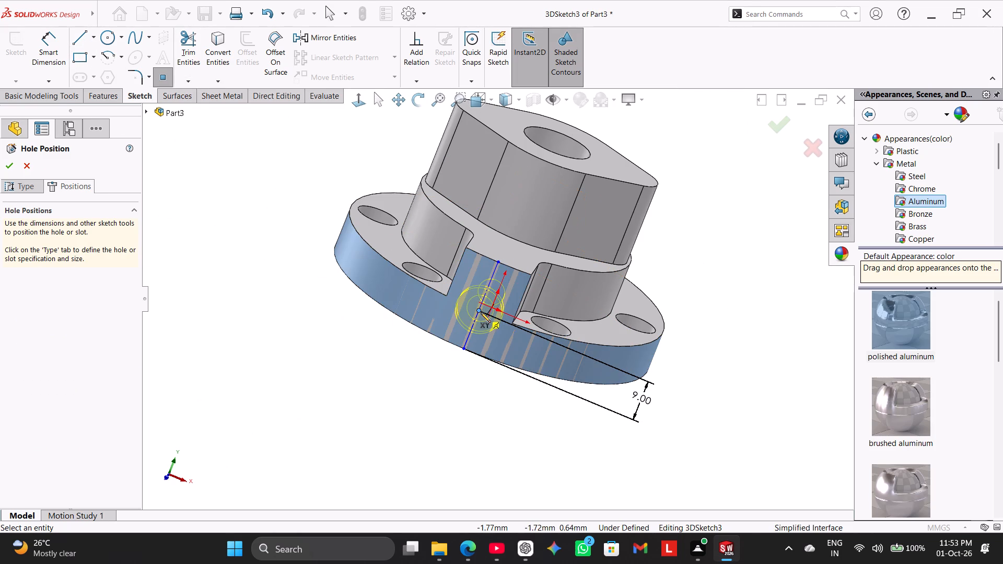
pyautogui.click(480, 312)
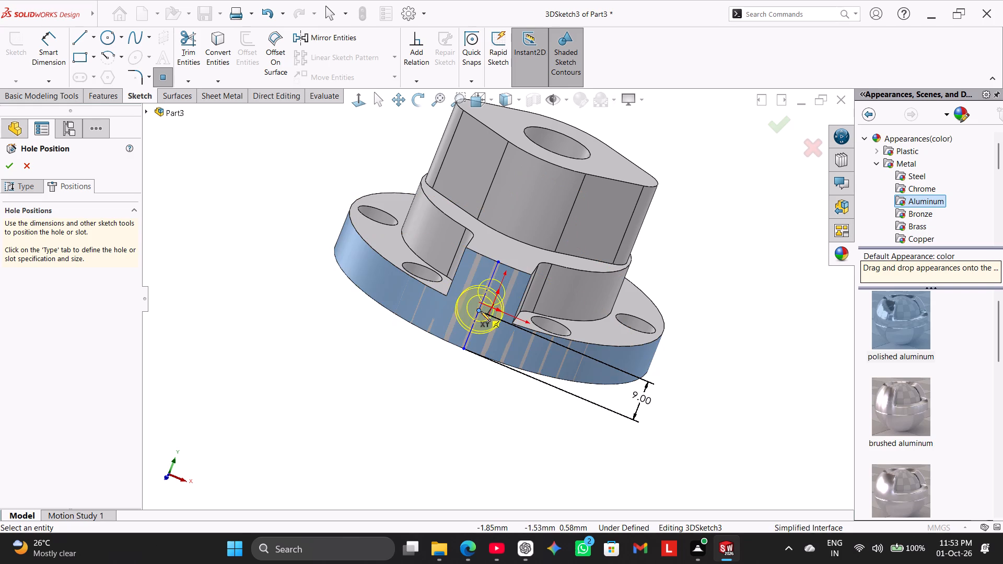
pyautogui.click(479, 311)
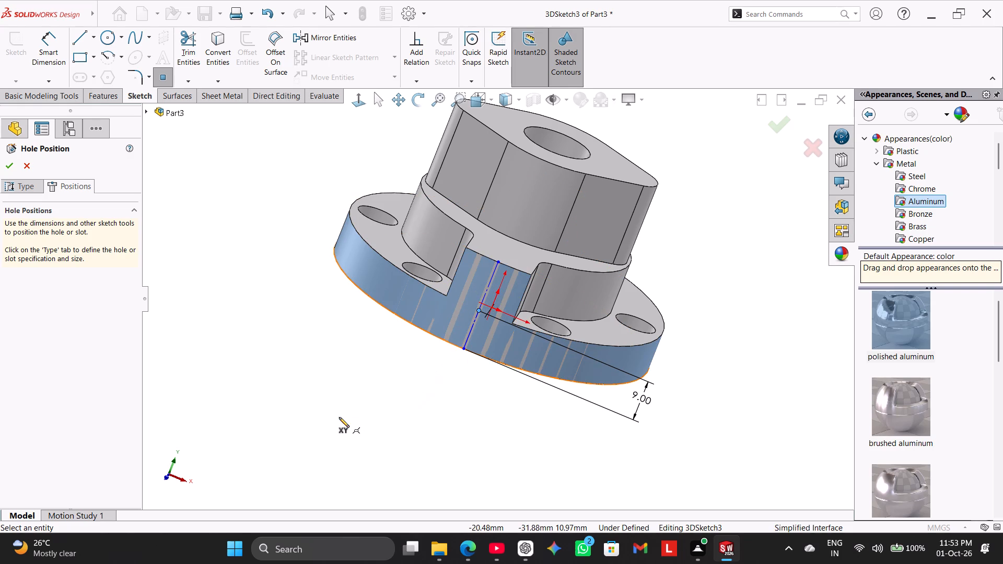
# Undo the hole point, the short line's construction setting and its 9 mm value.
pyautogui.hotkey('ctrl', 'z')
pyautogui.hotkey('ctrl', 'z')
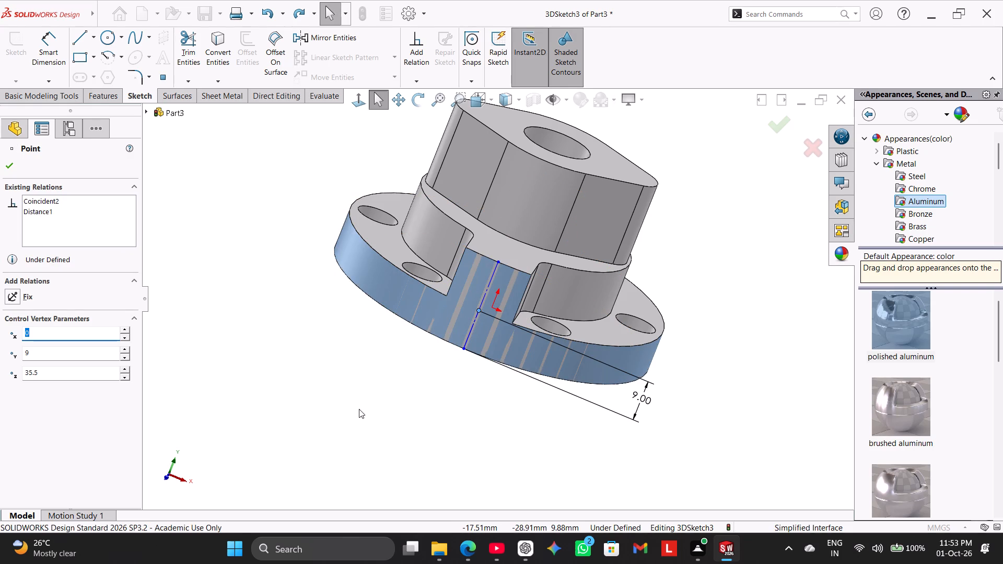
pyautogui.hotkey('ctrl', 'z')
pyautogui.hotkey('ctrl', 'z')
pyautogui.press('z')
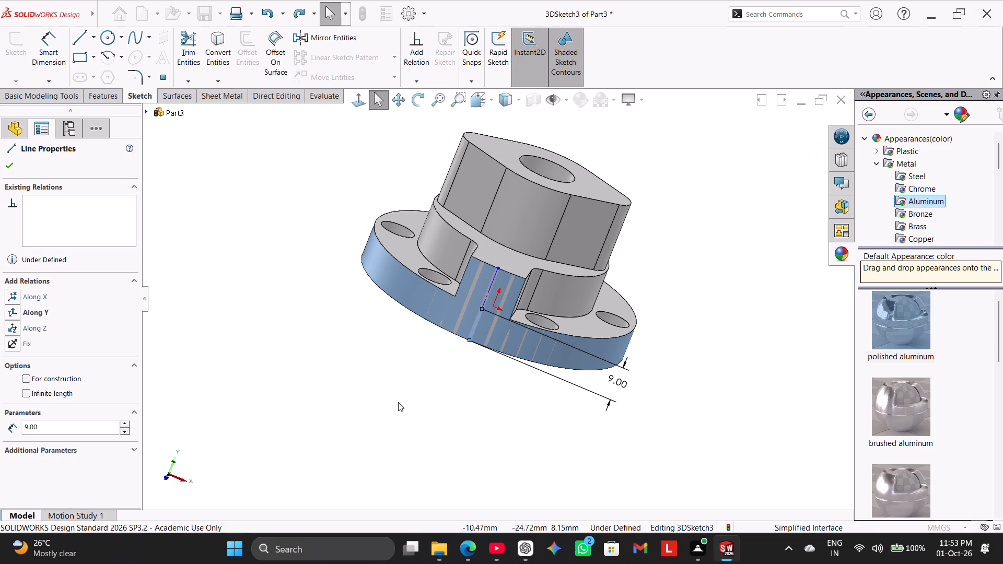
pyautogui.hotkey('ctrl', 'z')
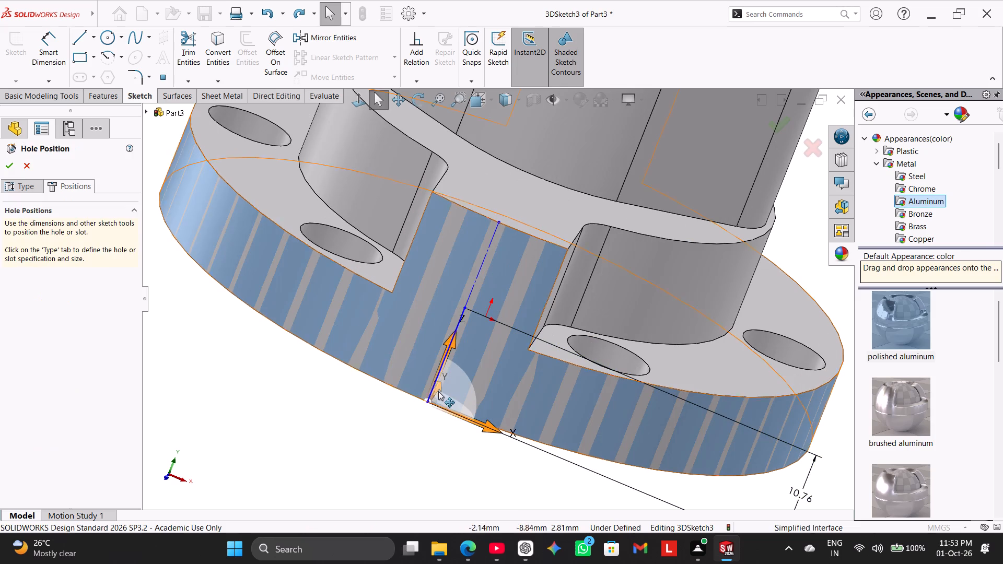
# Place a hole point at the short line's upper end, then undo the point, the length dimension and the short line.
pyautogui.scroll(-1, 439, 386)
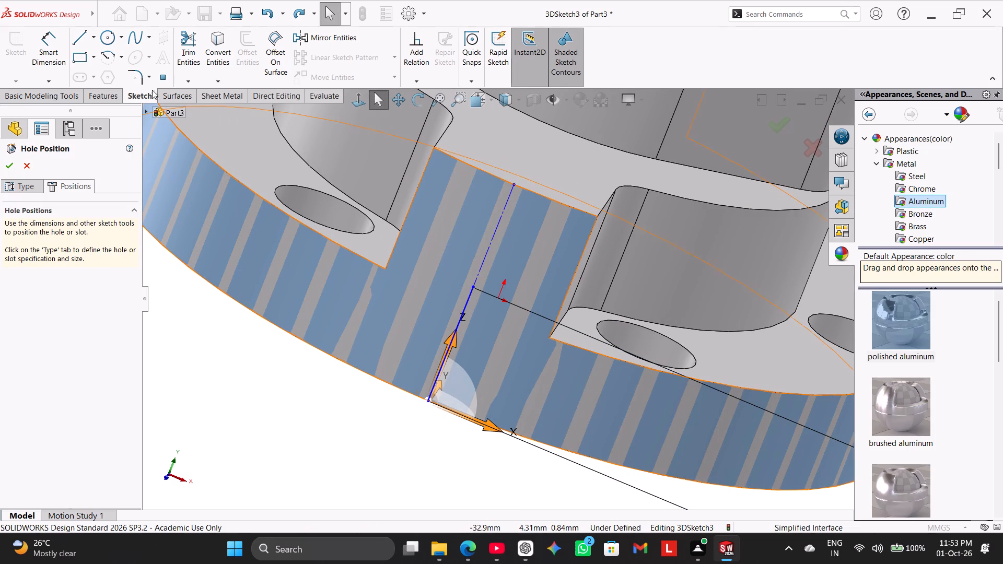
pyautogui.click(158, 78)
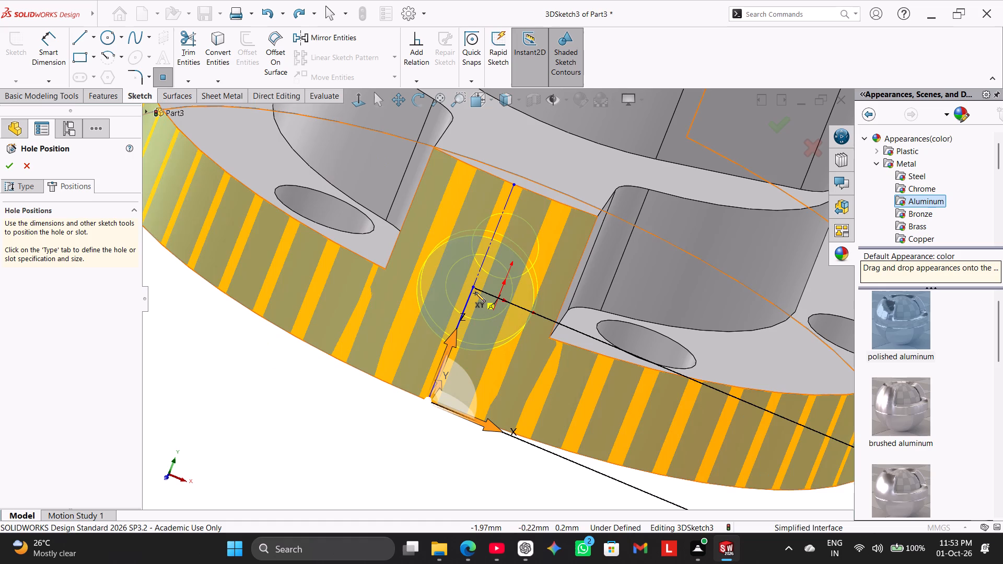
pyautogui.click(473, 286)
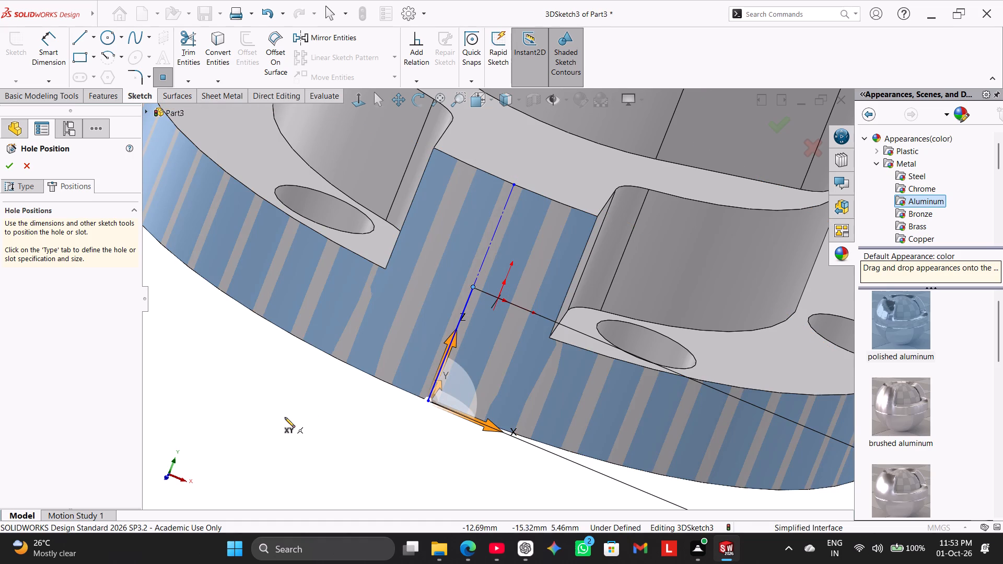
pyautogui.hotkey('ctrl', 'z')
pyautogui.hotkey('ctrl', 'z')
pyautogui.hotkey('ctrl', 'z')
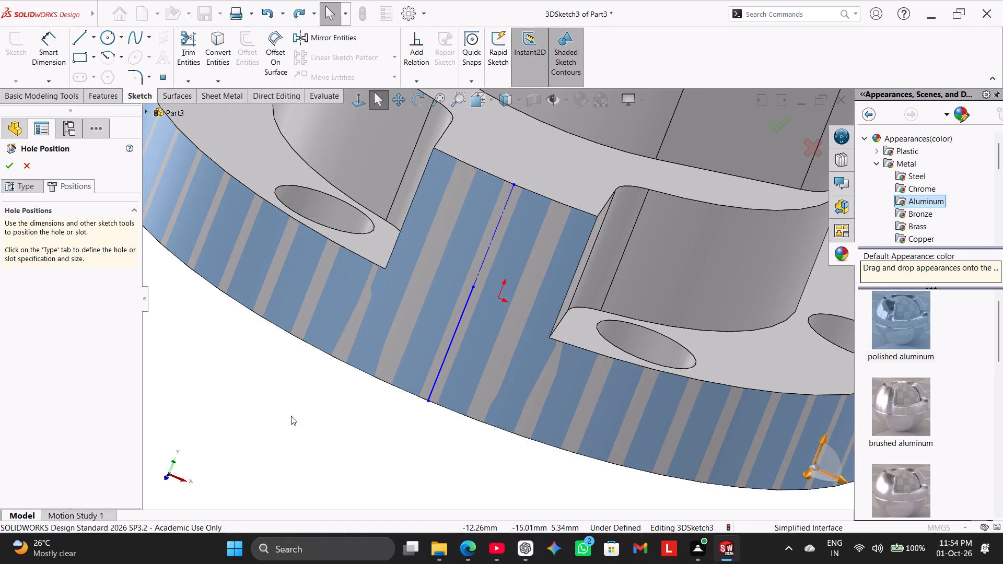
# Place the hole point on the 20.5 mm construction centreline, near its middle.
pyautogui.click(163, 78)
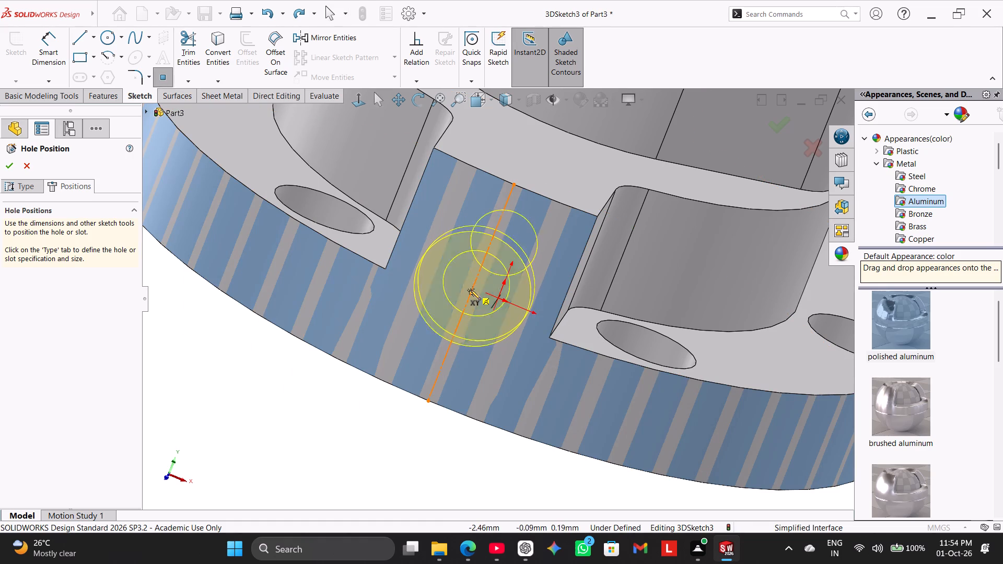
pyautogui.click(470, 291)
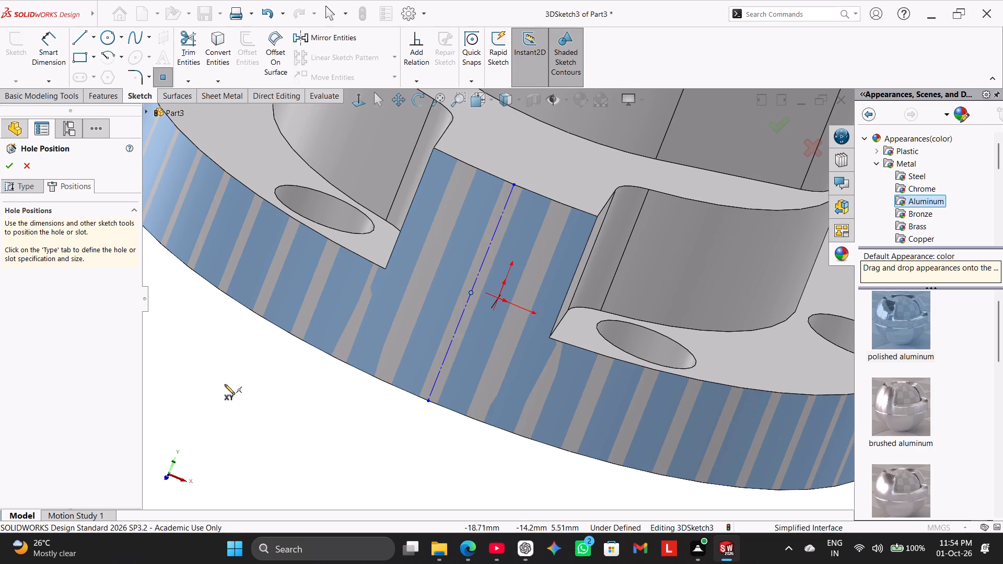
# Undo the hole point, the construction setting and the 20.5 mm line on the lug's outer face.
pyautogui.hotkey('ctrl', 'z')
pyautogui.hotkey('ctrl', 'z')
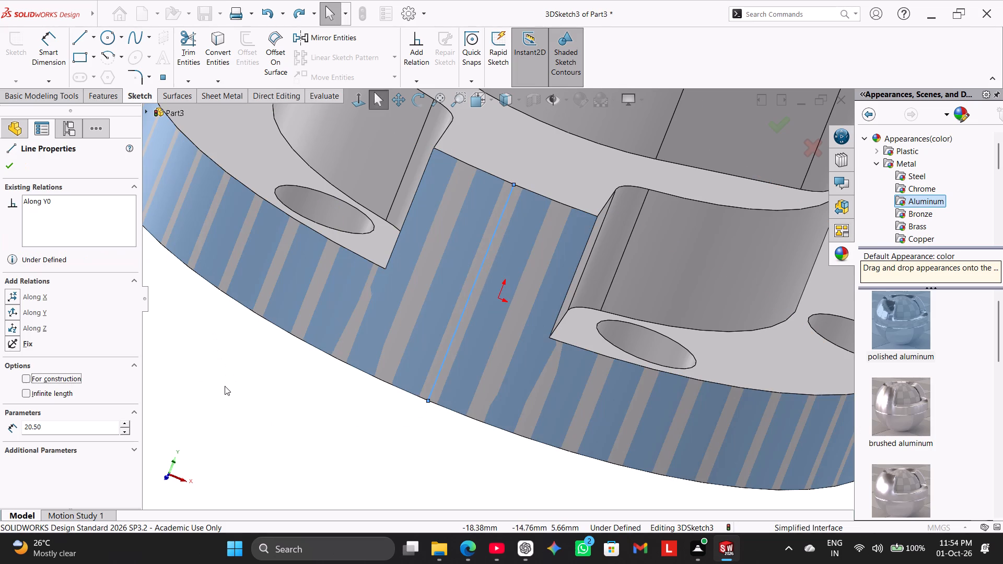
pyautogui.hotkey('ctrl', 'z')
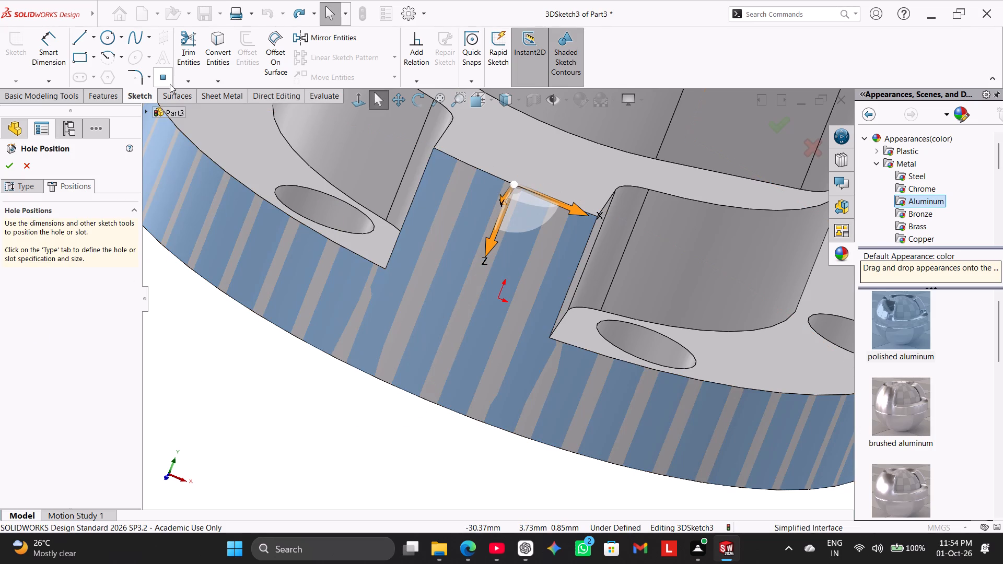
# Place a hole point freehand near the middle of the lug's curved outer face, between the two recesses.
pyautogui.click(167, 76)
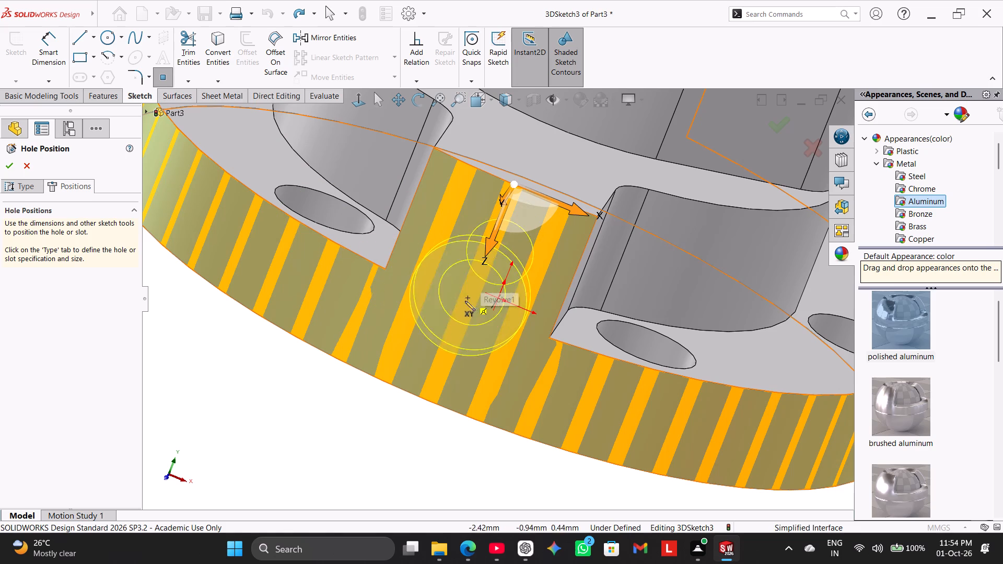
pyautogui.click(463, 304)
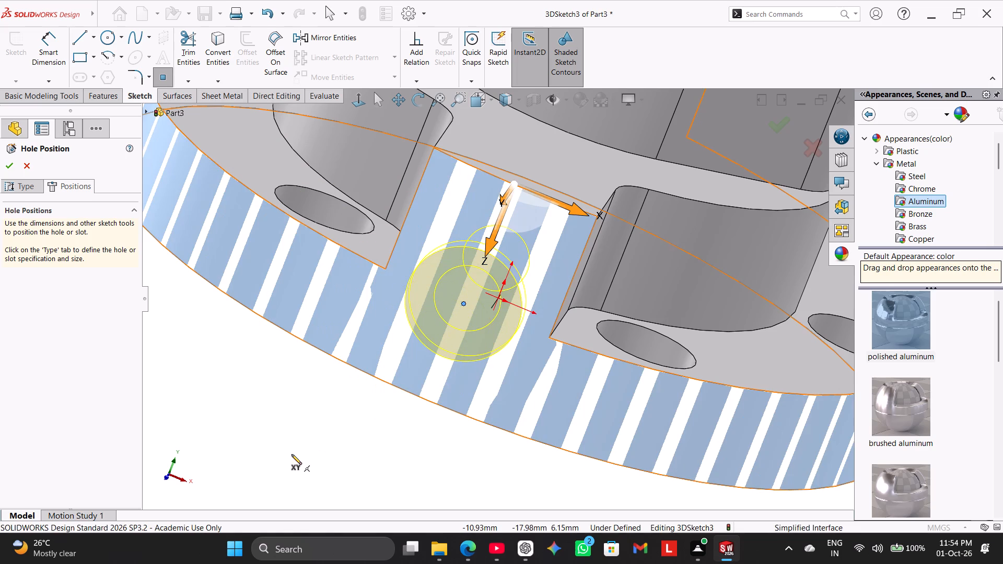
pyautogui.scroll(1, 405, 410)
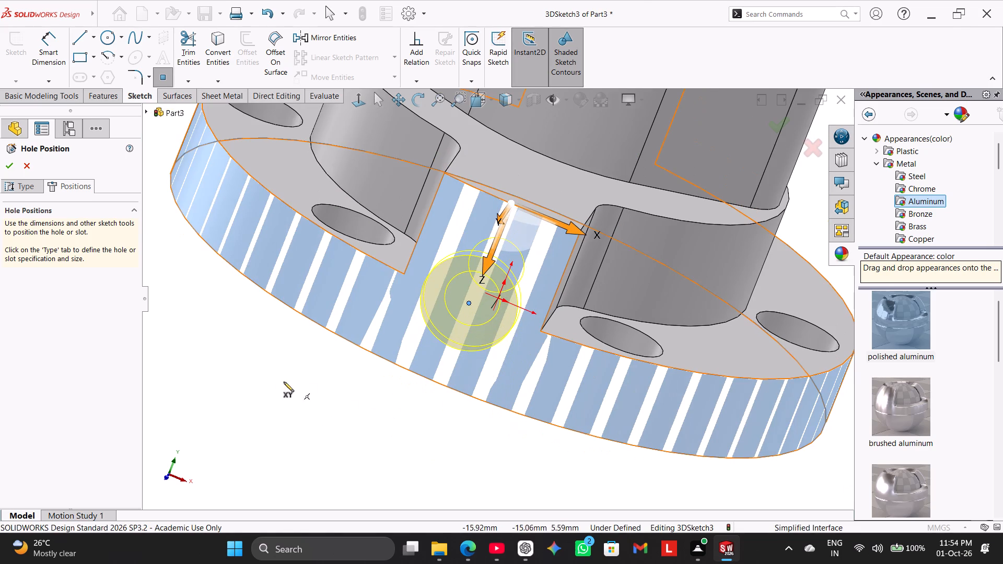
pyautogui.rightClick(272, 380)
pyautogui.click(286, 389)
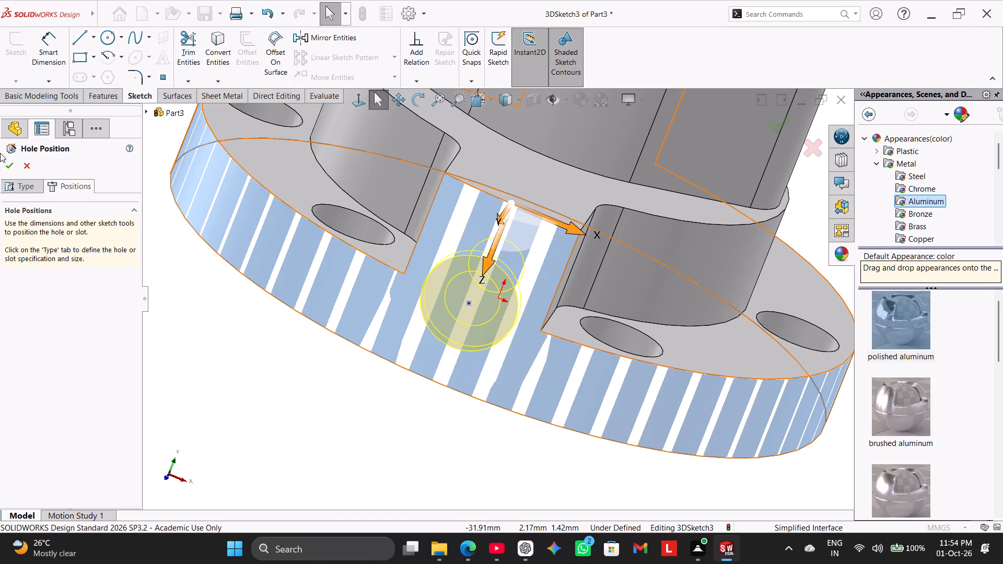
# Sketch a line about 9 mm long from the hole point straight down to the flange's bottom edge.
pyautogui.click(77, 38)
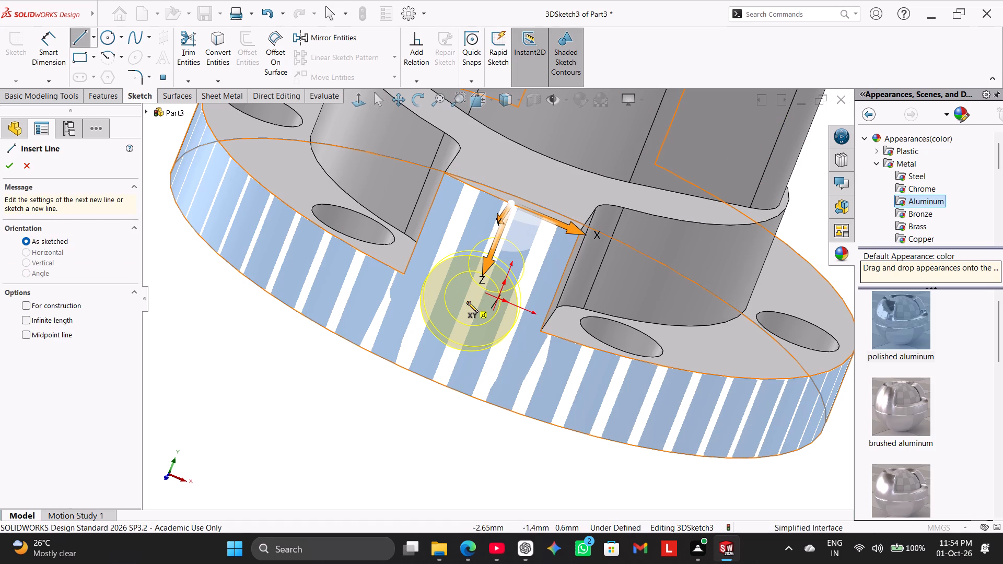
pyautogui.click(468, 302)
pyautogui.click(439, 384)
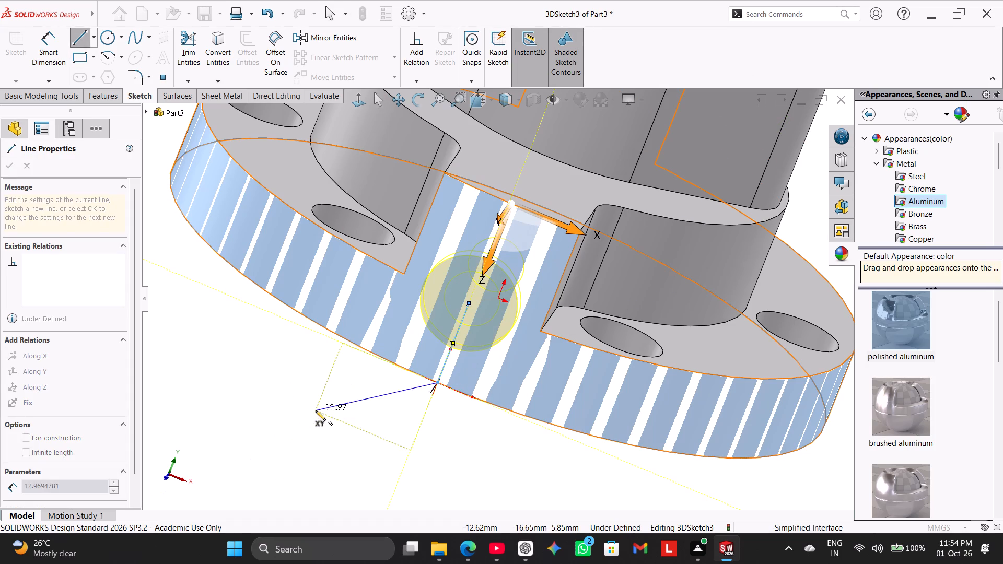
pyautogui.rightClick(316, 410)
pyautogui.click(341, 420)
# Dimension the line between the hole point and the flange's bottom edge as 9 mm.
pyautogui.click(40, 54)
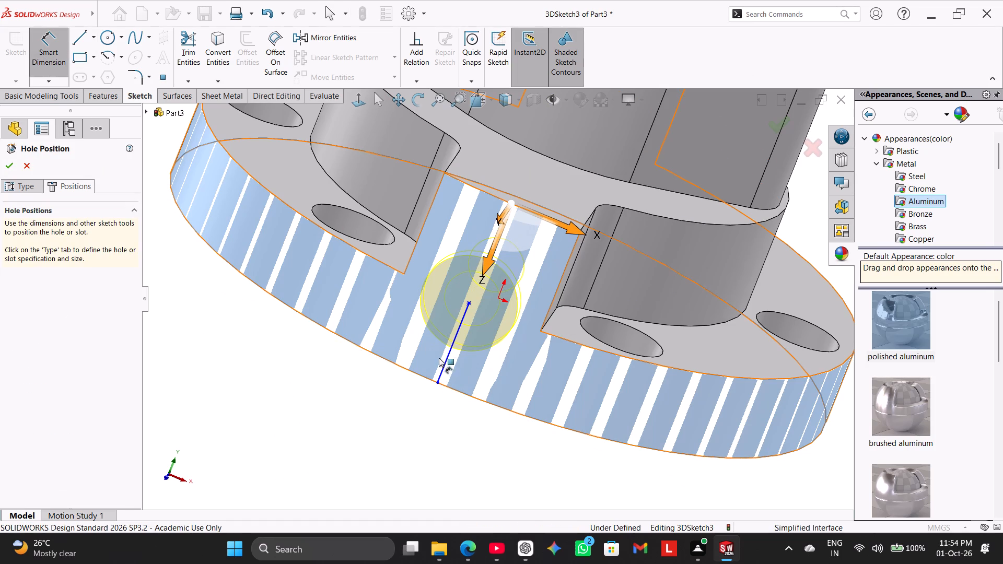
pyautogui.click(446, 357)
pyautogui.click(799, 479)
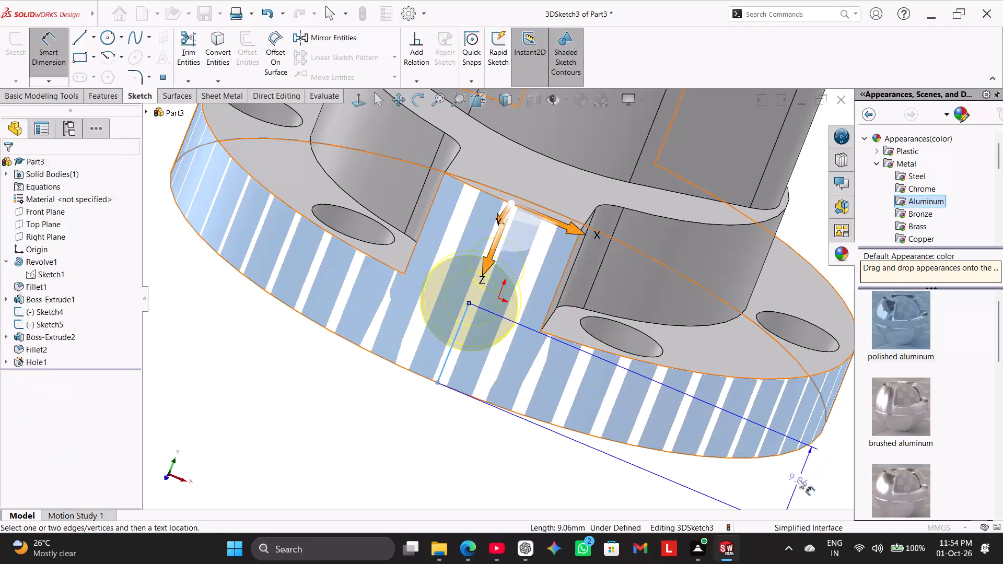
pyautogui.press('9')
pyautogui.press('Return')
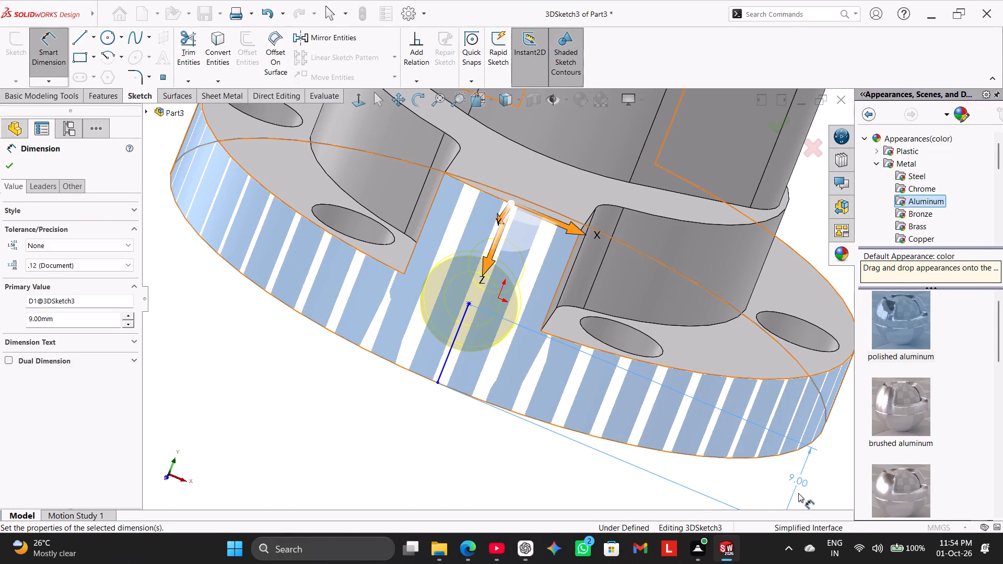
pyautogui.rightClick(278, 411)
pyautogui.click(312, 444)
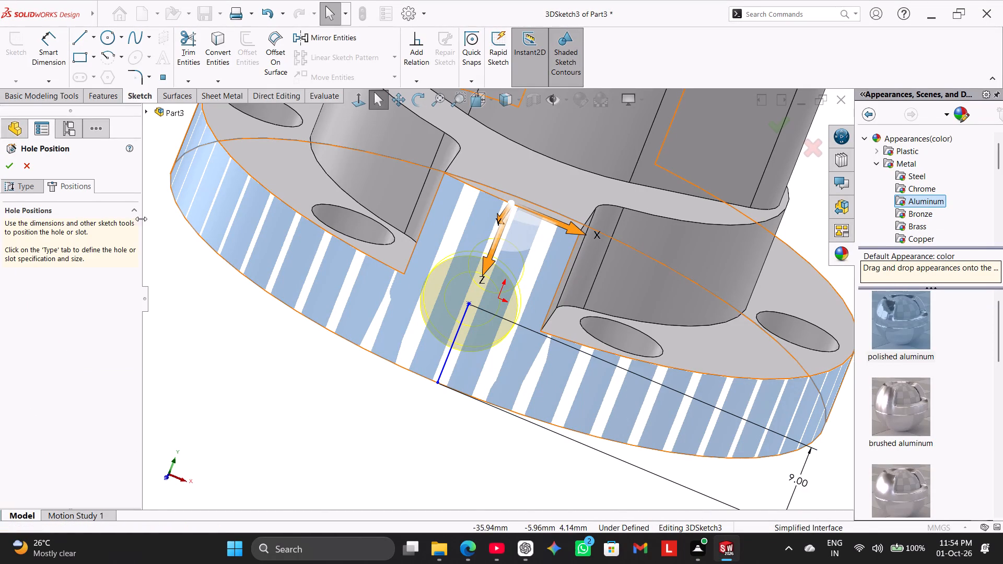
# Set the hole point's X coordinate to 0 so it lies on the lug's centre plane.
pyautogui.keyDown('ctrl'); pyautogui.click(471, 305); pyautogui.keyUp('ctrl')
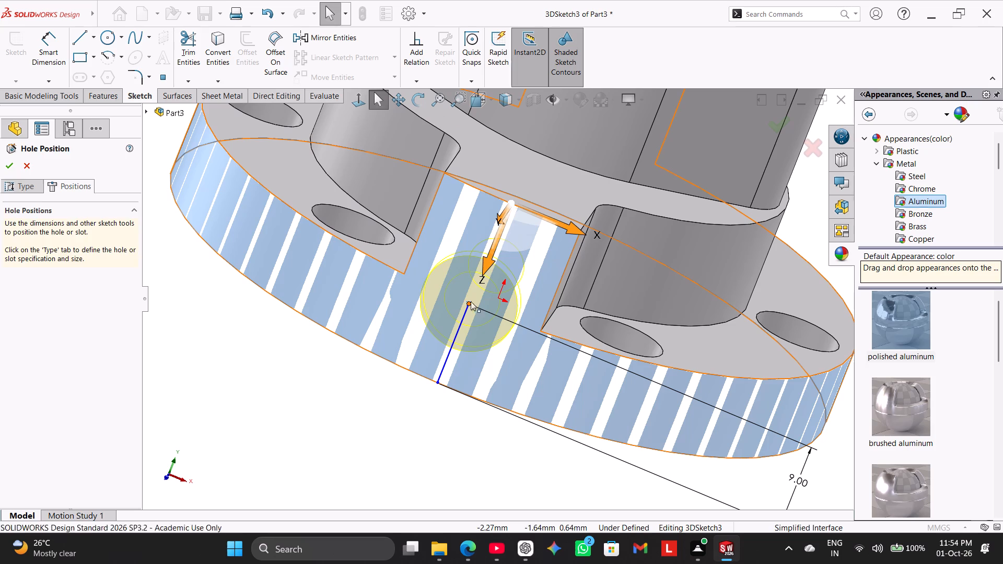
pyautogui.keyDown('ctrl'); pyautogui.scroll(-4, 515, 209); pyautogui.keyUp('ctrl')
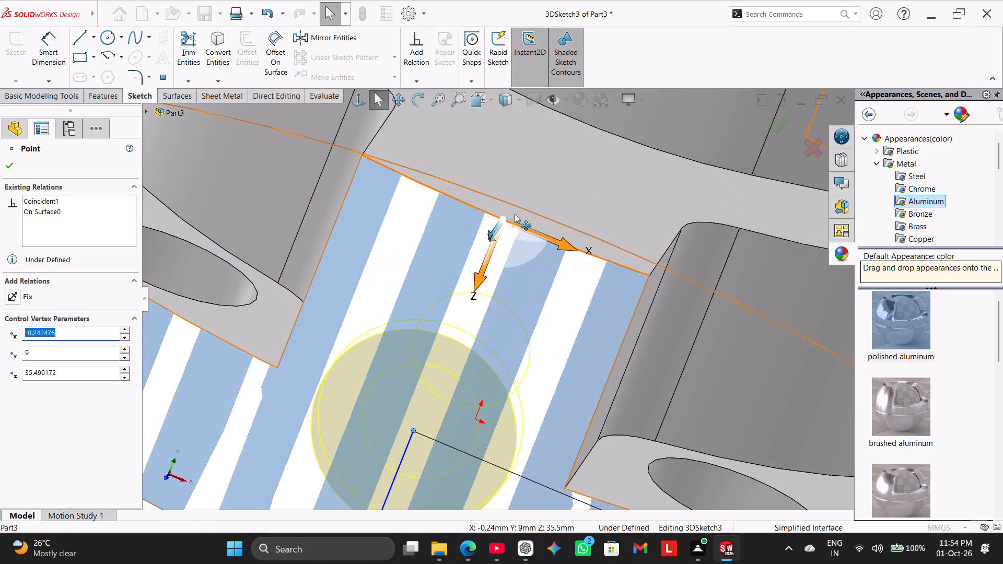
pyautogui.keyDown('ctrl'); pyautogui.scroll(-1, 515, 230); pyautogui.keyUp('ctrl')
pyautogui.keyDown('ctrl'); pyautogui.scroll(4, 515, 230); pyautogui.keyUp('ctrl')
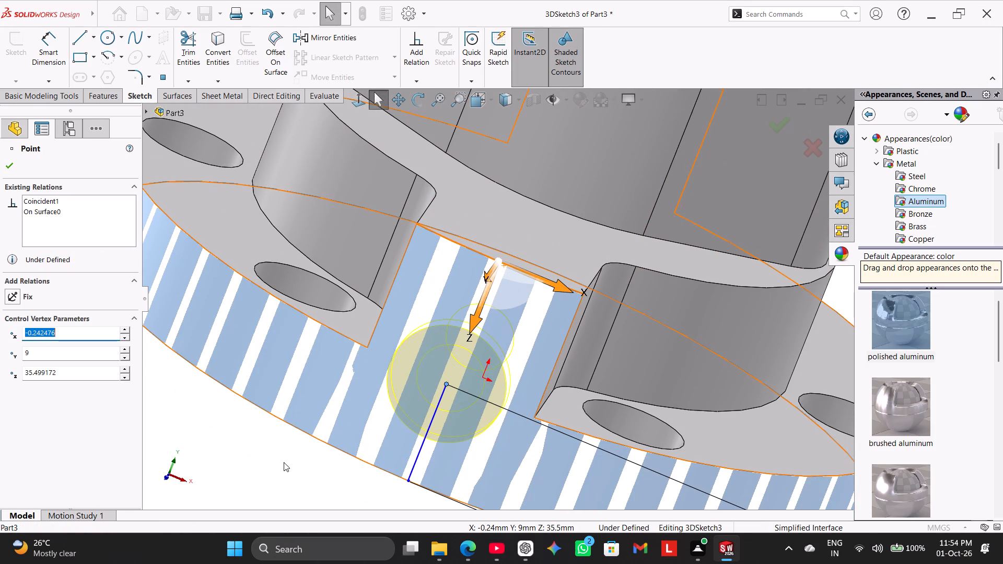
pyautogui.scroll(2, 282, 462)
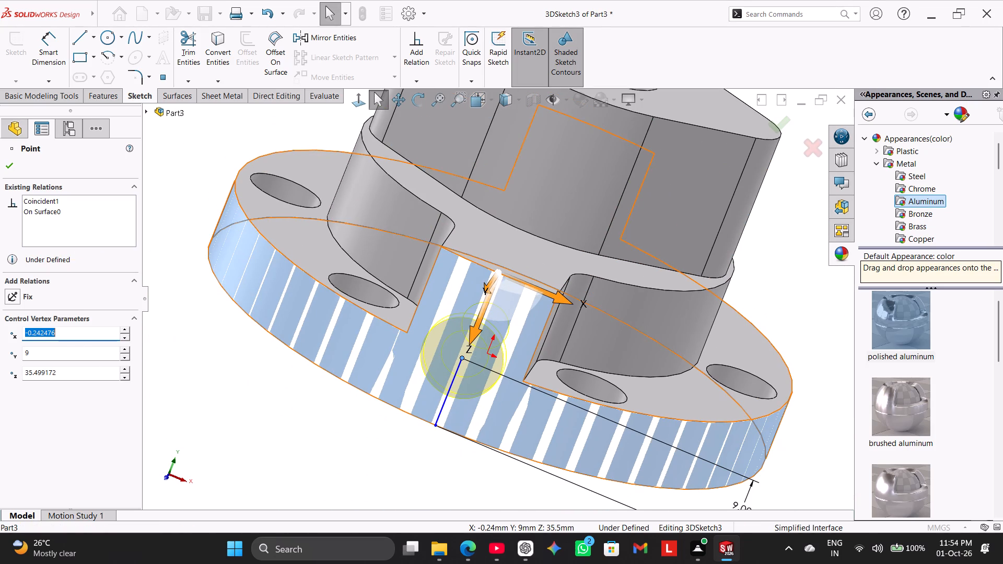
pyautogui.press('0')
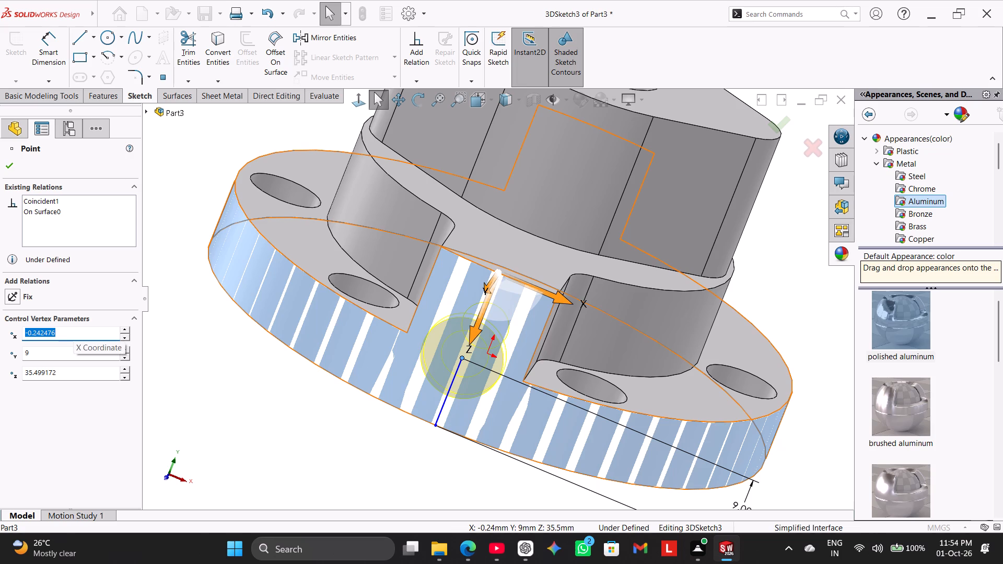
pyautogui.press('Return')
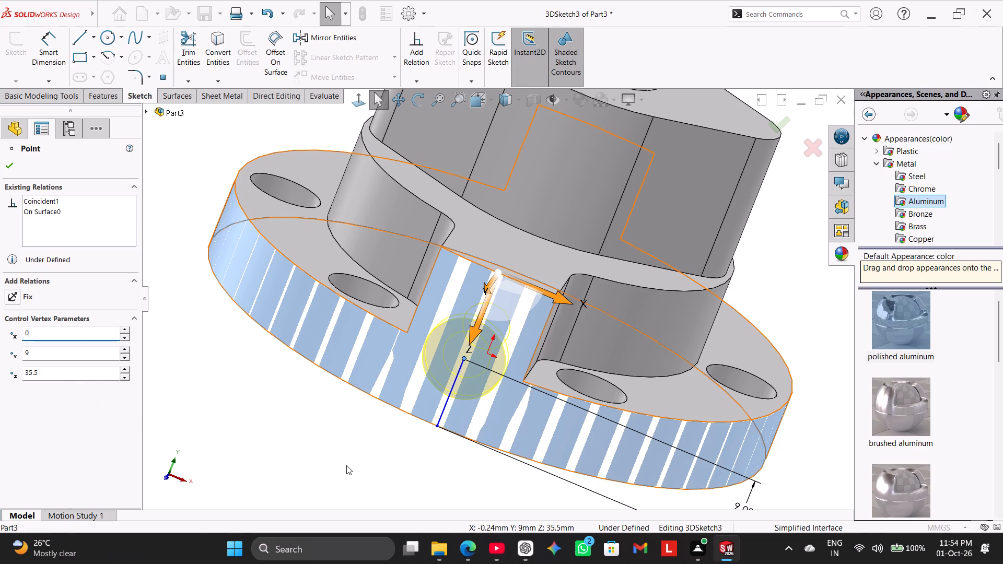
pyautogui.moveTo(346, 465); pyautogui.dragTo(267, 473, button='middle')
pyautogui.scroll(2, 266, 469)
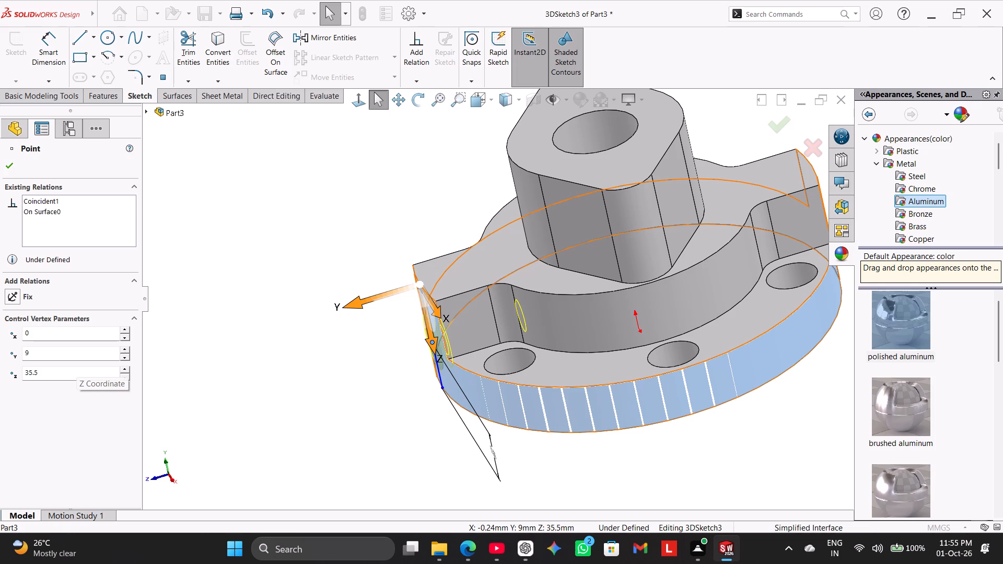
pyautogui.click(11, 168)
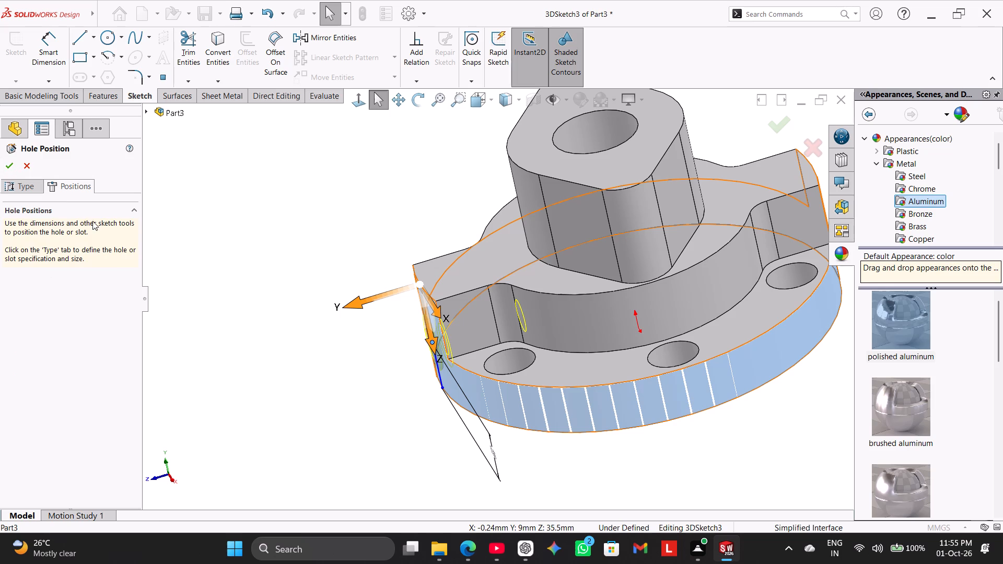
# Finish the hole positioning to create the side counterbored hole in the lug.
pyautogui.click(228, 284)
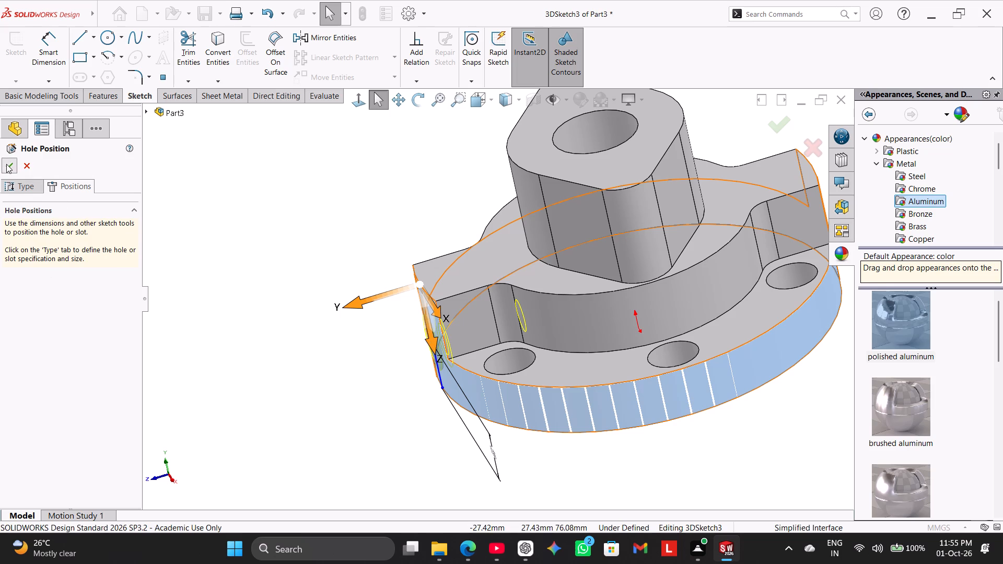
pyautogui.click(6, 165)
pyautogui.click(221, 303)
pyautogui.moveTo(296, 347); pyautogui.dragTo(361, 322, button='middle')
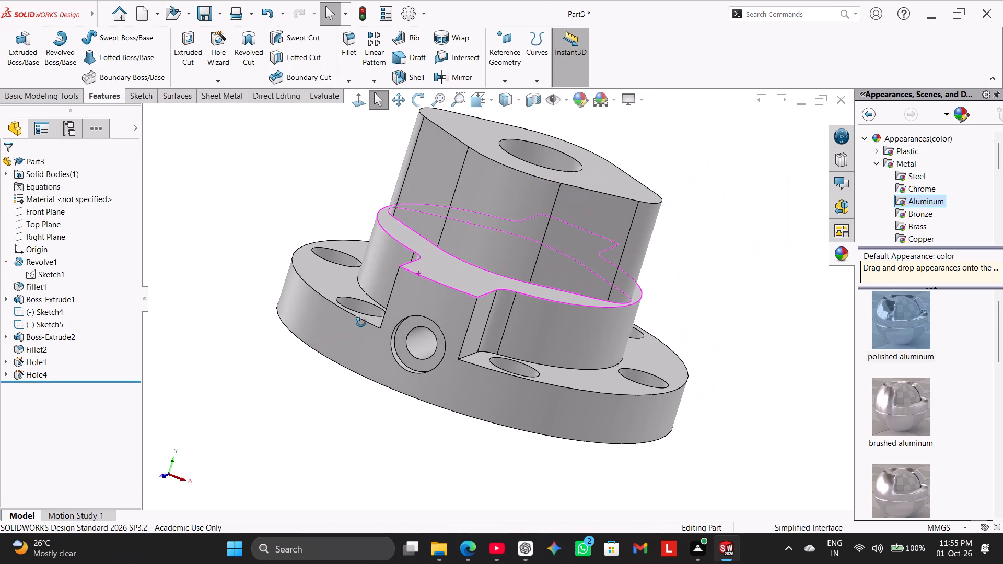
pyautogui.moveTo(361, 322); pyautogui.dragTo(310, 324, button='middle')
pyautogui.scroll(1, 314, 333)
# Reopen the side counterbored hole's position sketch for editing.
pyautogui.rightClick(38, 372)
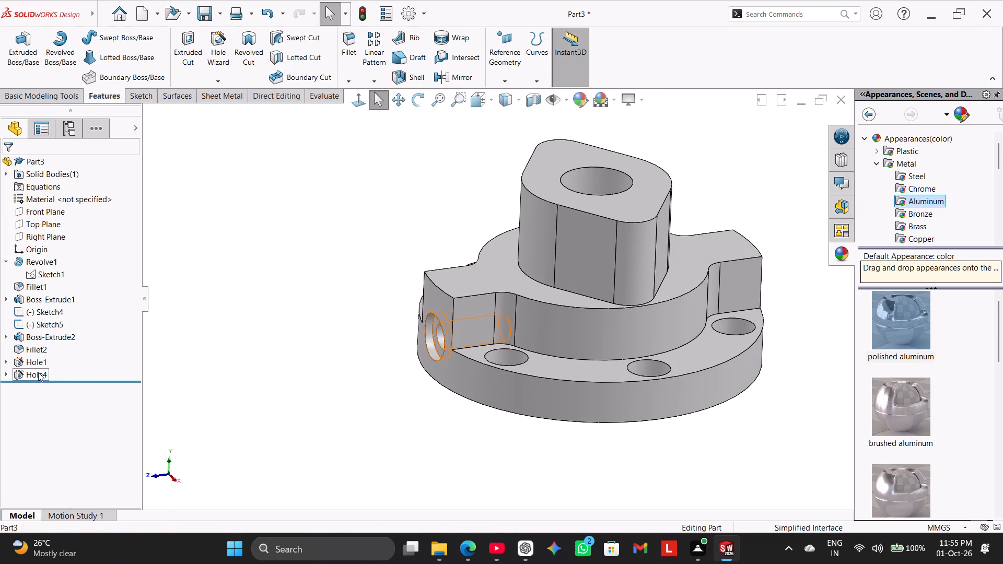
pyautogui.click(47, 309)
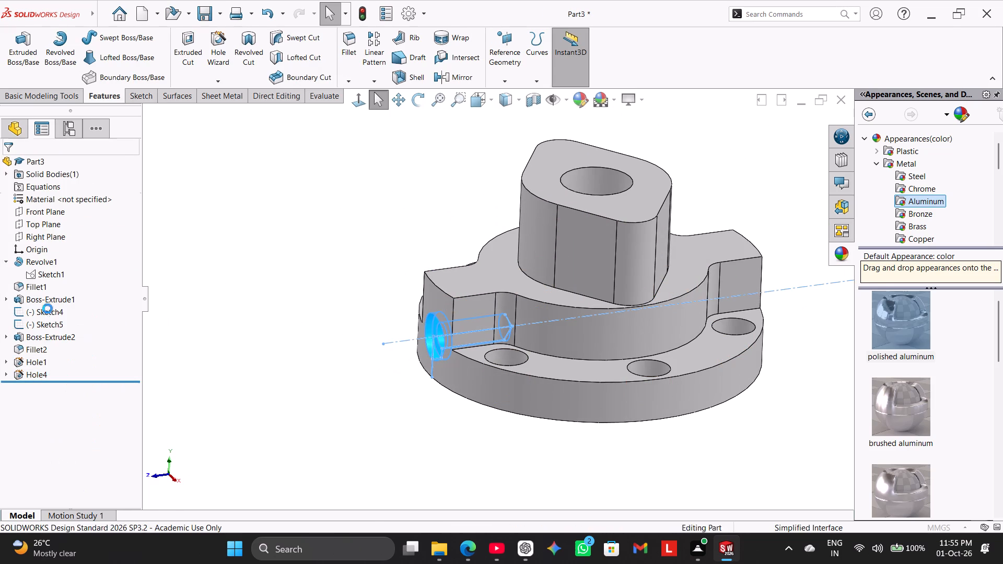
pyautogui.click(87, 184)
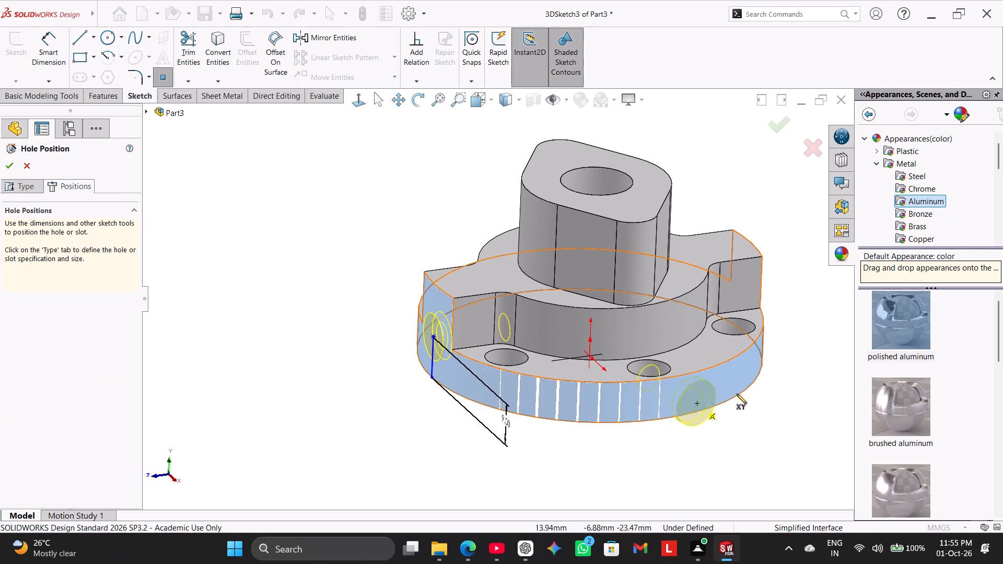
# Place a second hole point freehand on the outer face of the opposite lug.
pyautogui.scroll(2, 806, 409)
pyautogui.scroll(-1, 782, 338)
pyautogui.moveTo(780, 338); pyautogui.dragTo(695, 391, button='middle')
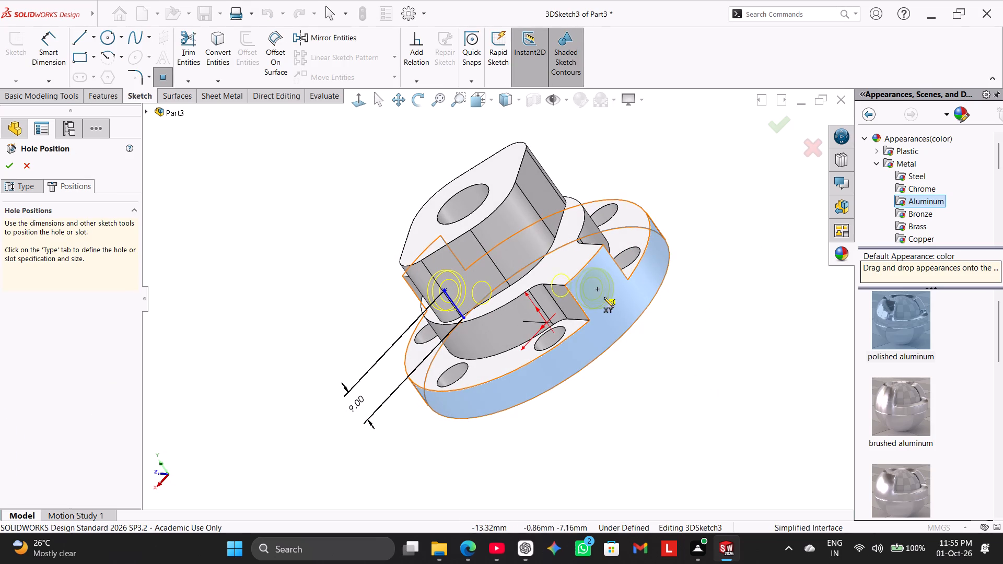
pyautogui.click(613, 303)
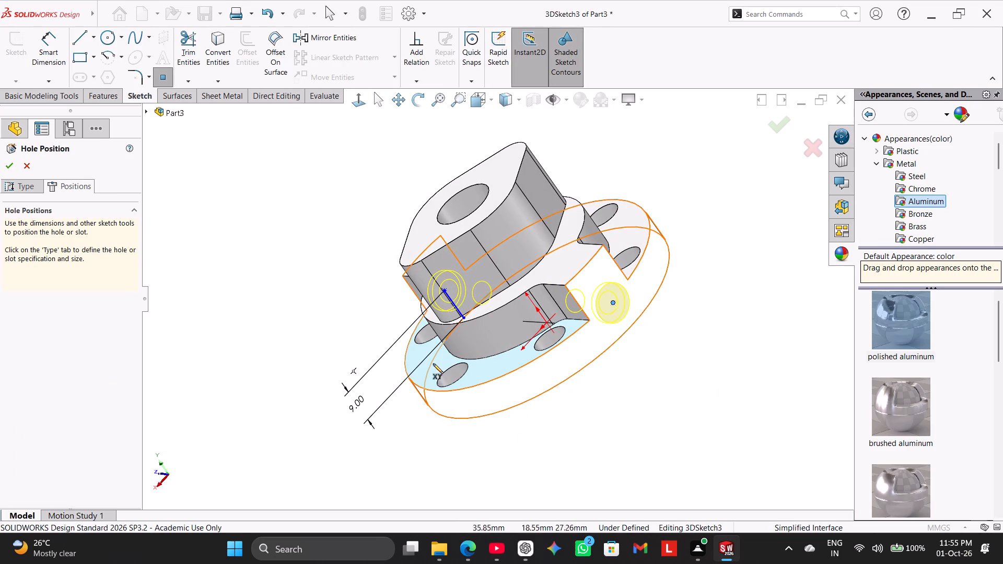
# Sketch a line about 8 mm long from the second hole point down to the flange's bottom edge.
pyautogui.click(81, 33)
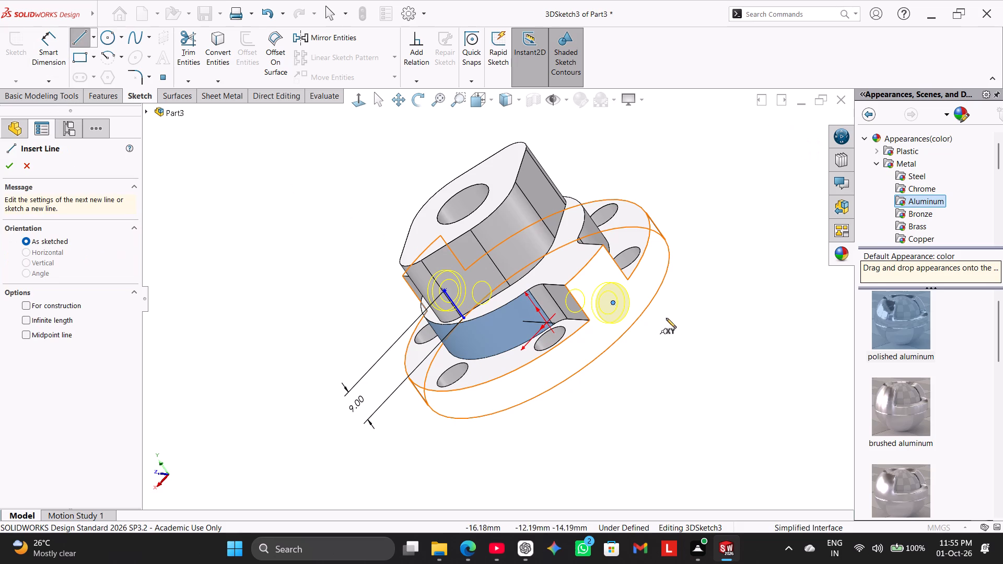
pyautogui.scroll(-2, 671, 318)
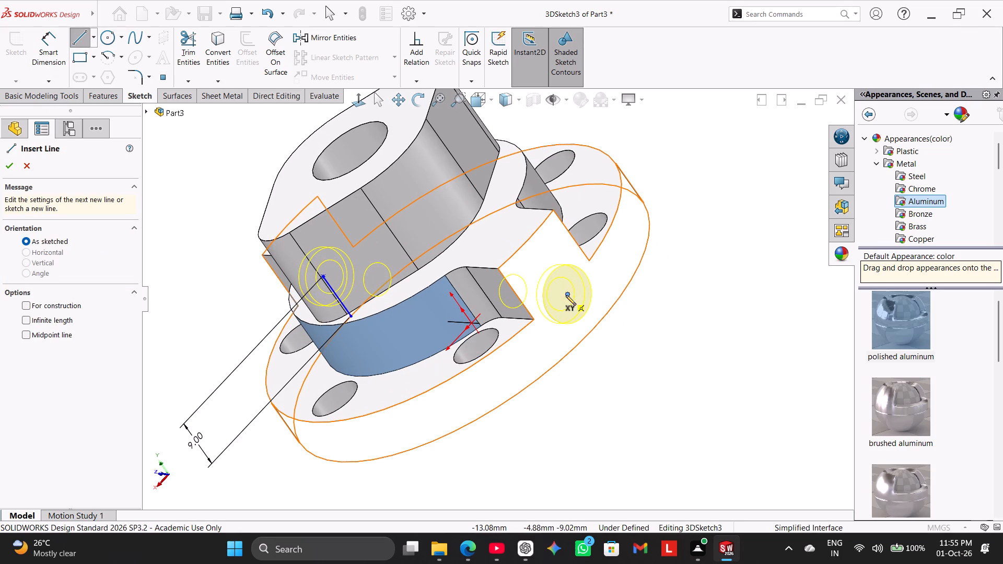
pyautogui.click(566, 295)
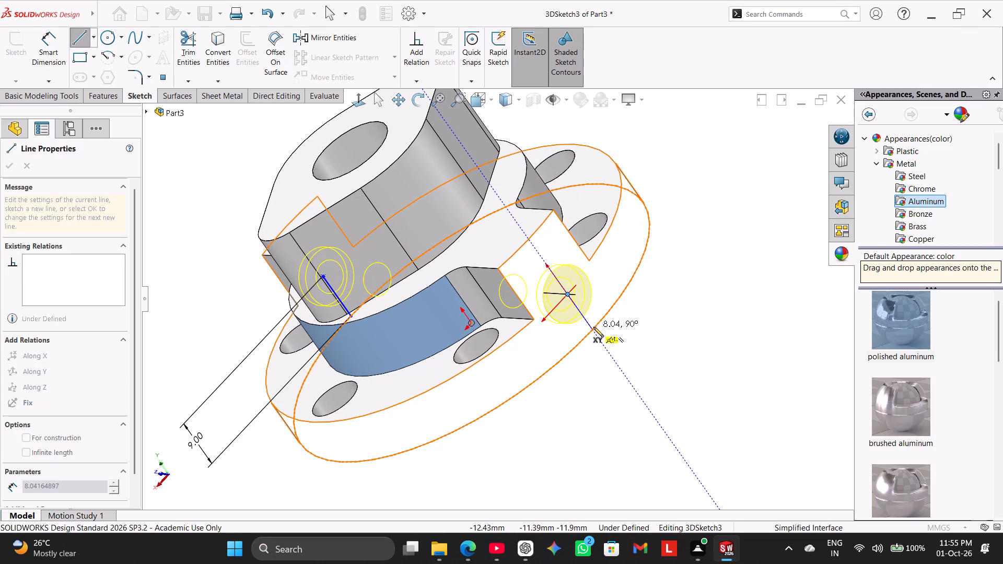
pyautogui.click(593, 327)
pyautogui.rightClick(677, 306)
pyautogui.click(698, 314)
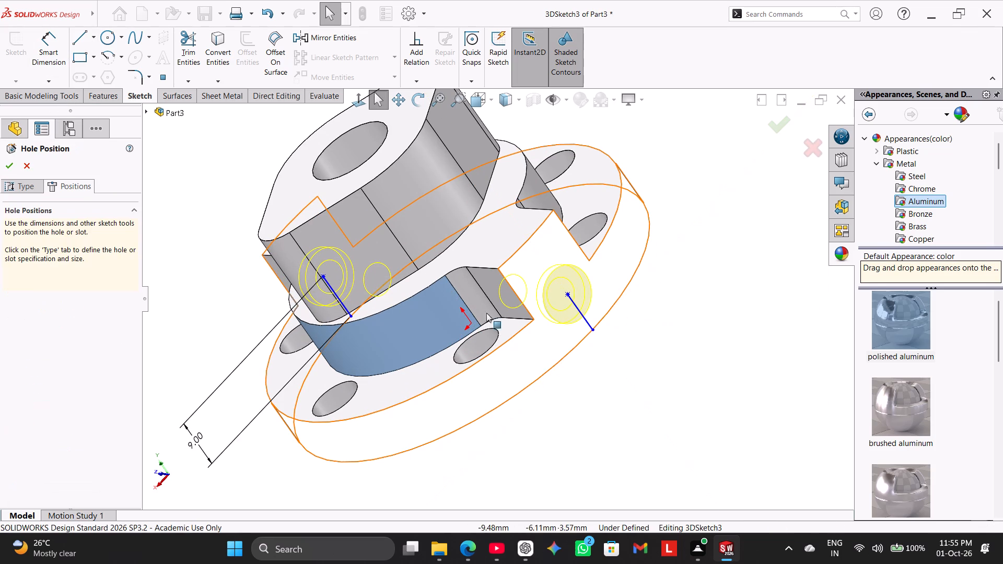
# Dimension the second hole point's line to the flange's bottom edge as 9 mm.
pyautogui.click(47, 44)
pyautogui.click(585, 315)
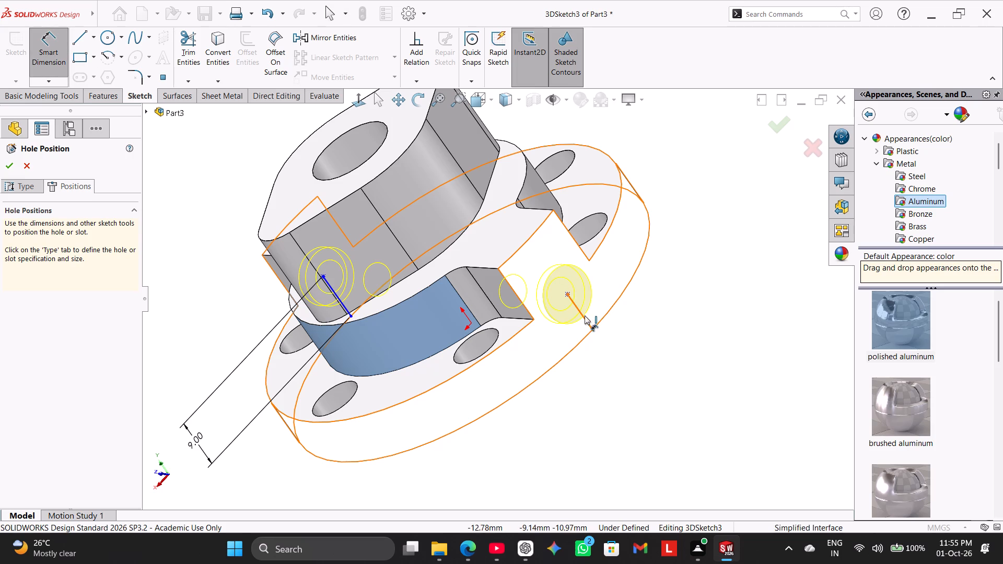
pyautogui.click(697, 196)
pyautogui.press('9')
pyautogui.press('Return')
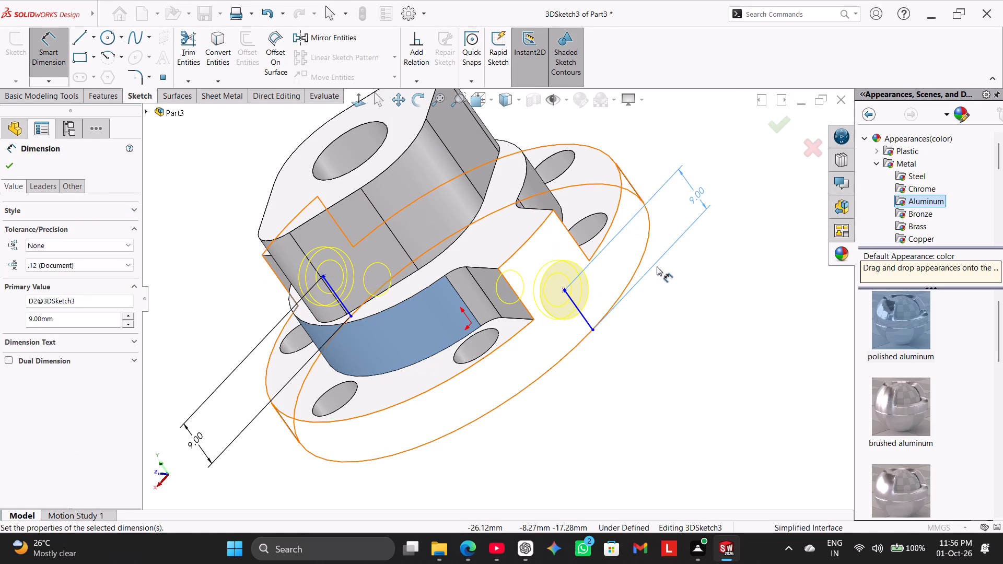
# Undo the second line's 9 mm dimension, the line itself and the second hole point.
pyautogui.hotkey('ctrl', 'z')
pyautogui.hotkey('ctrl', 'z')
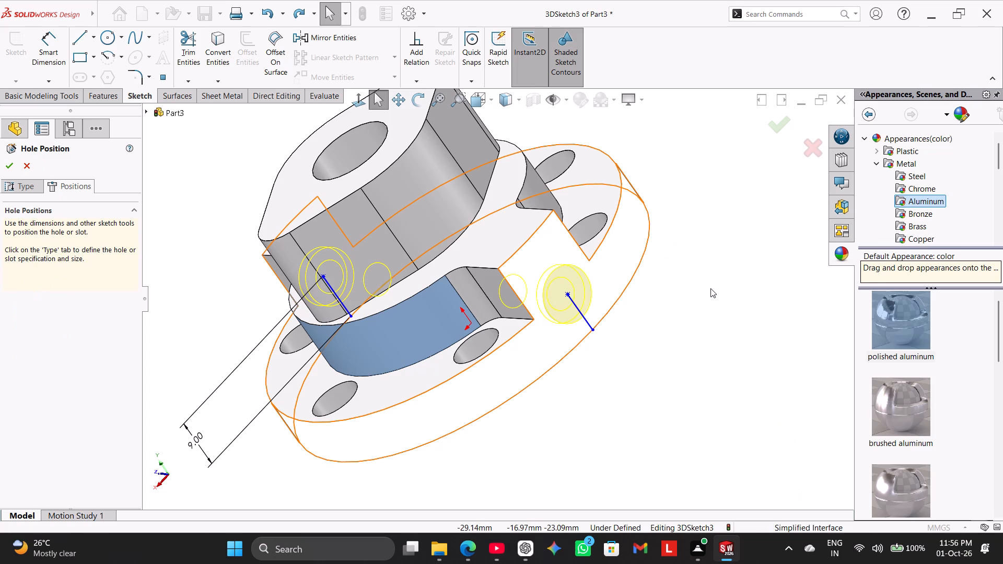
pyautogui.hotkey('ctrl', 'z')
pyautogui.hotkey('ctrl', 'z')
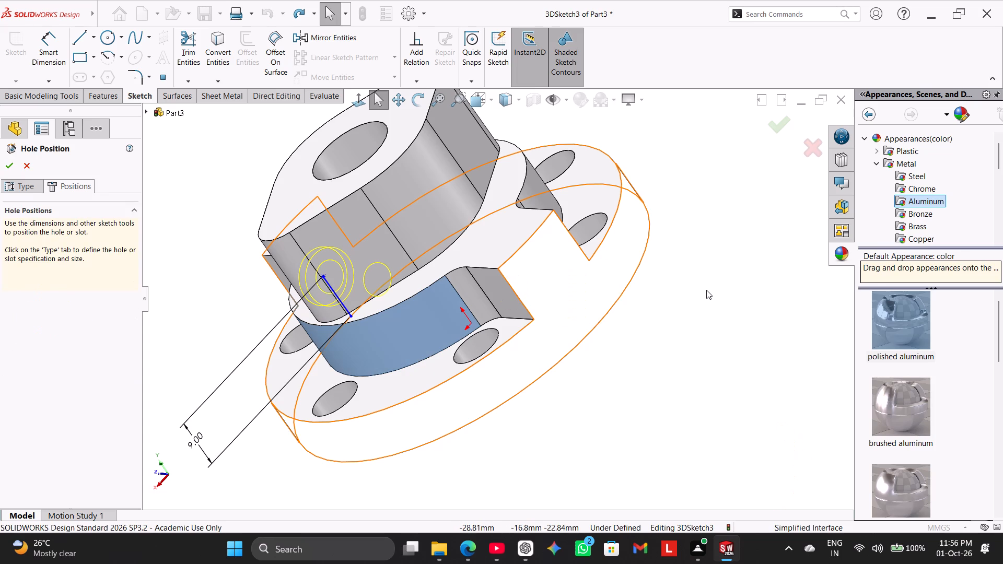
# Close the hole positioning and delete the Hole4 feature together with its dependent sketches.
pyautogui.hotkey('ctrl', 'z')
pyautogui.hotkey('ctrl', 'z')
pyautogui.click(30, 164)
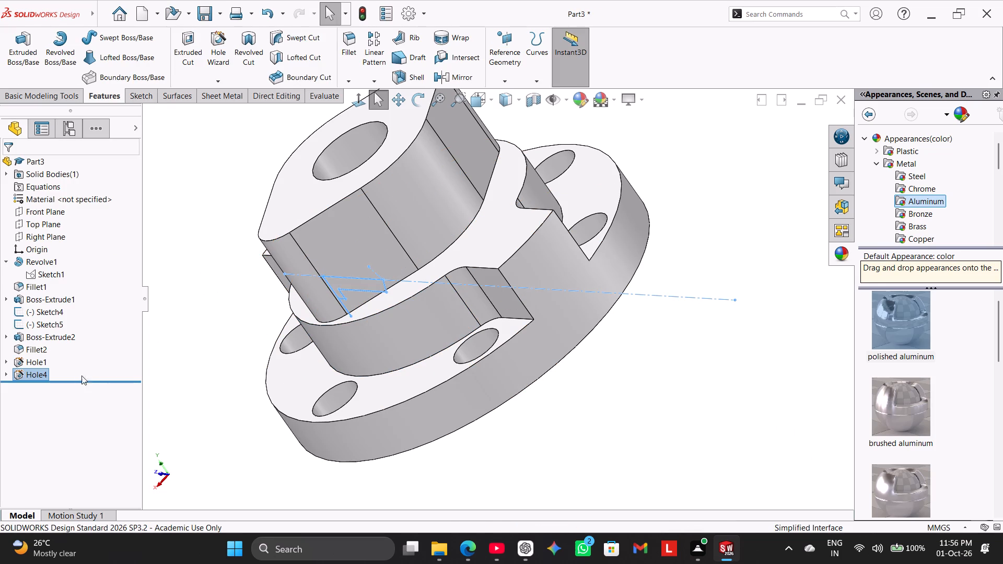
pyautogui.rightClick(36, 370)
pyautogui.click(87, 395)
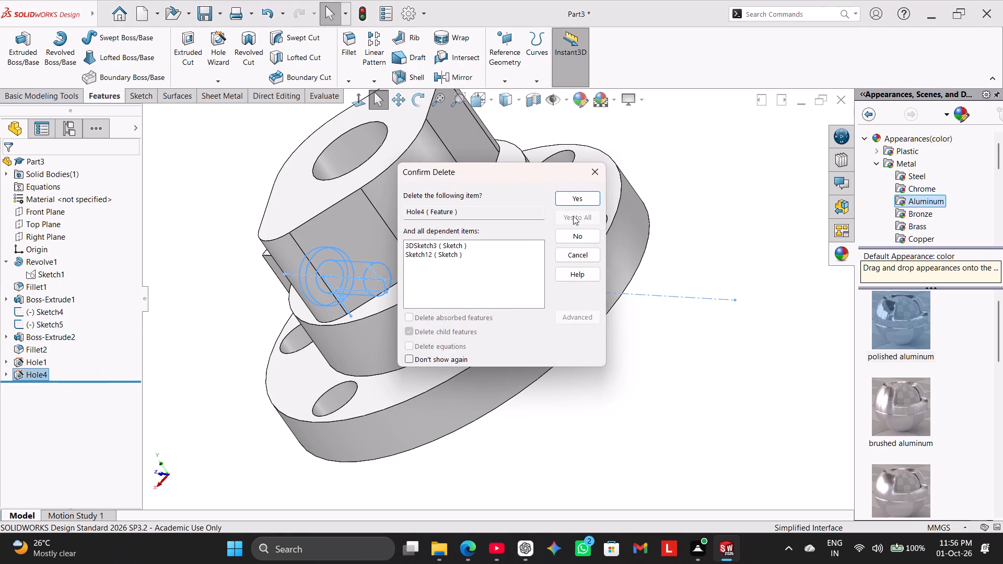
pyautogui.click(581, 199)
# Start a new legacy hole in the Hole Wizard with the C-Bored Drilled type.
pyautogui.moveTo(239, 307); pyautogui.dragTo(297, 322, button='middle')
pyautogui.scroll(1, 307, 322)
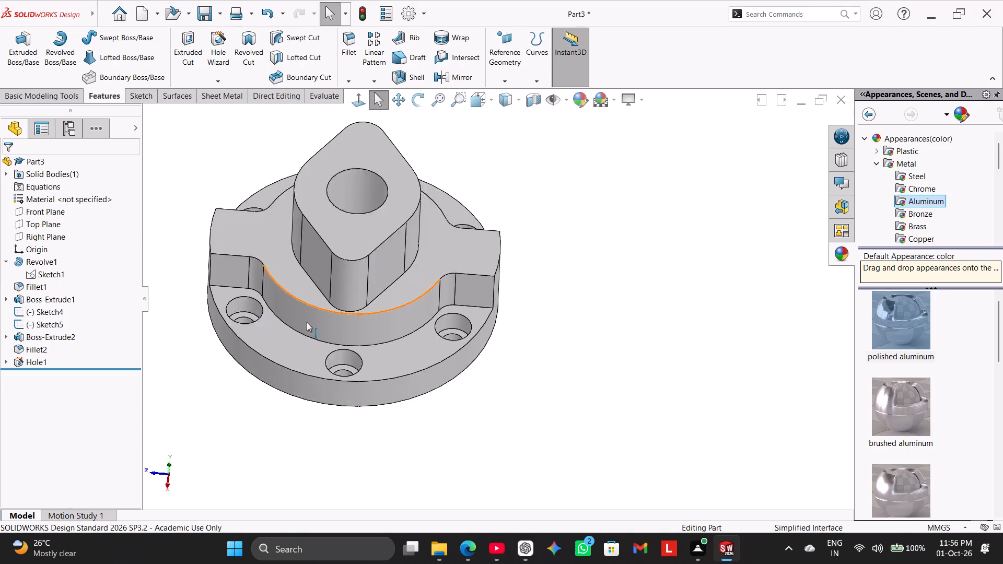
pyautogui.scroll(2, 307, 322)
pyautogui.click(225, 61)
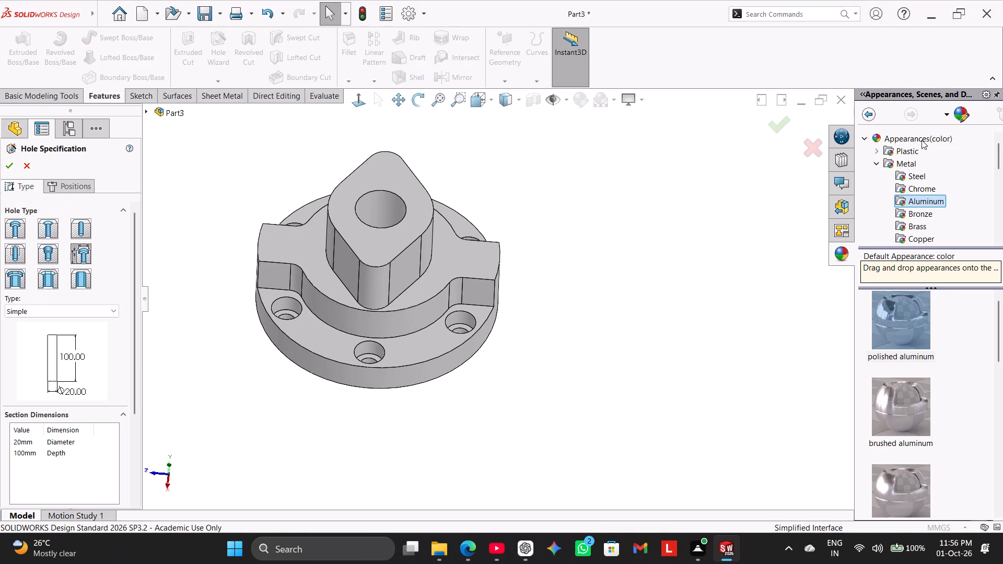
pyautogui.click(100, 306)
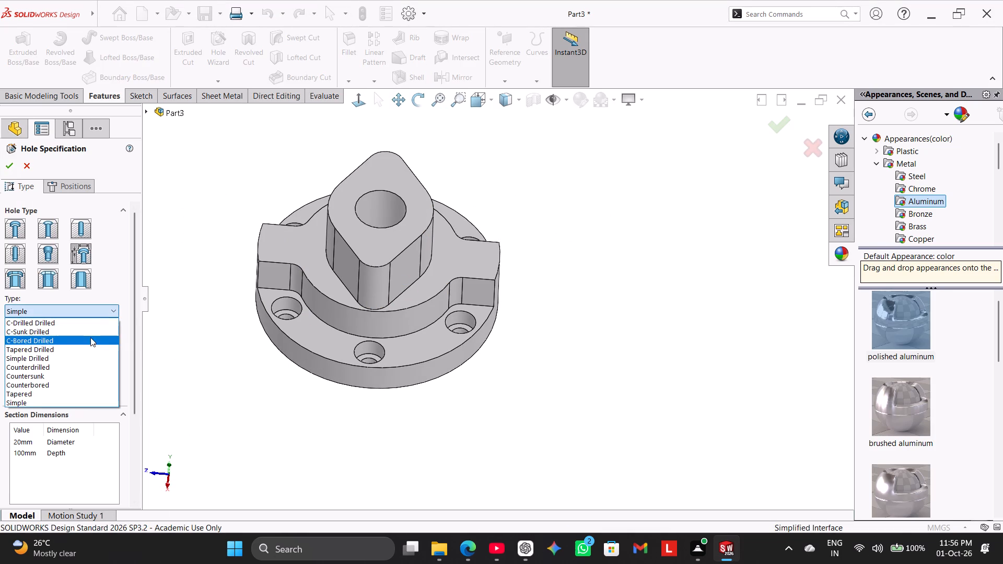
pyautogui.click(90, 336)
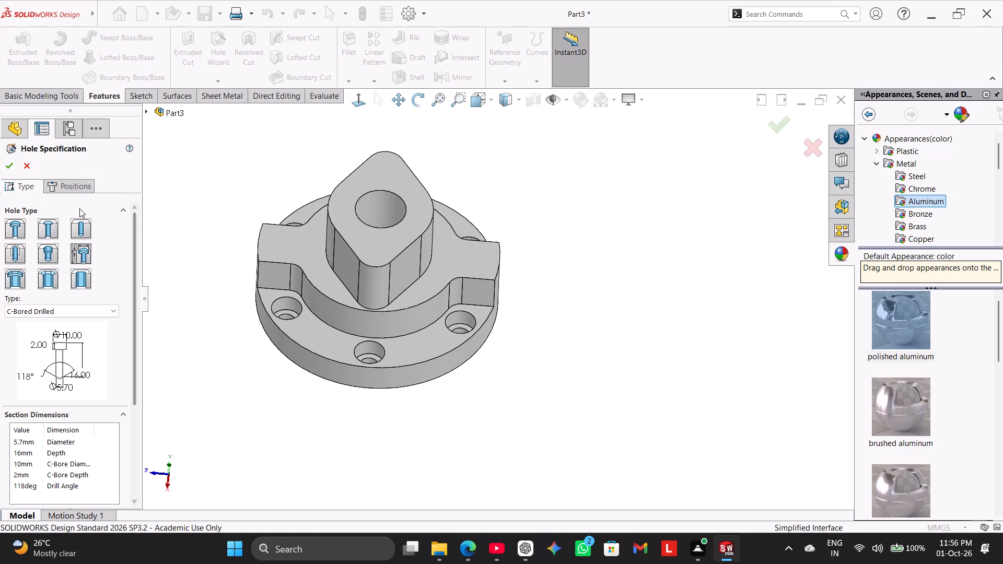
# Position the hole with a 3D sketch, placing its first point freehand on the outer face of one lug.
pyautogui.click(78, 186)
pyautogui.moveTo(249, 335); pyautogui.dragTo(326, 389, button='middle')
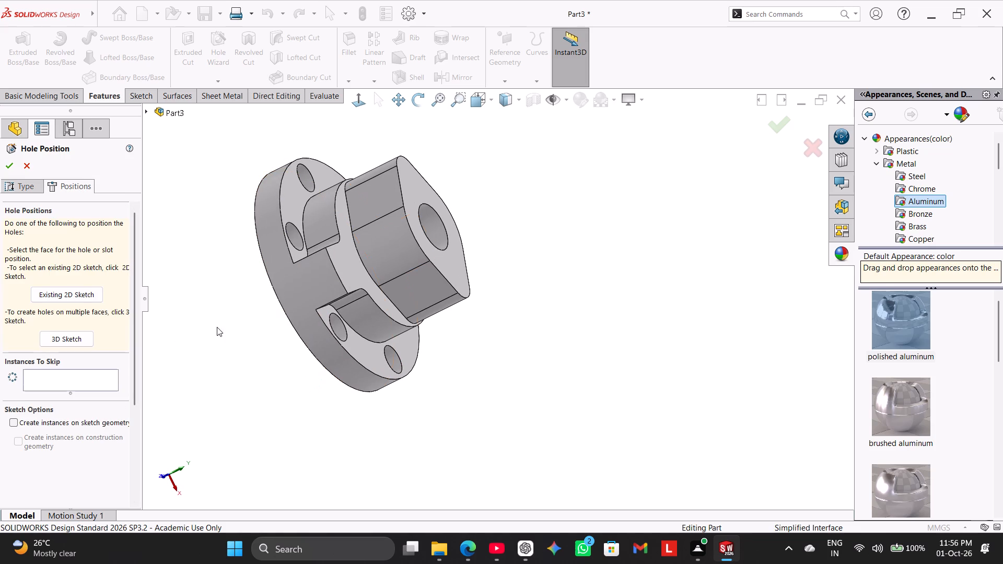
pyautogui.click(81, 341)
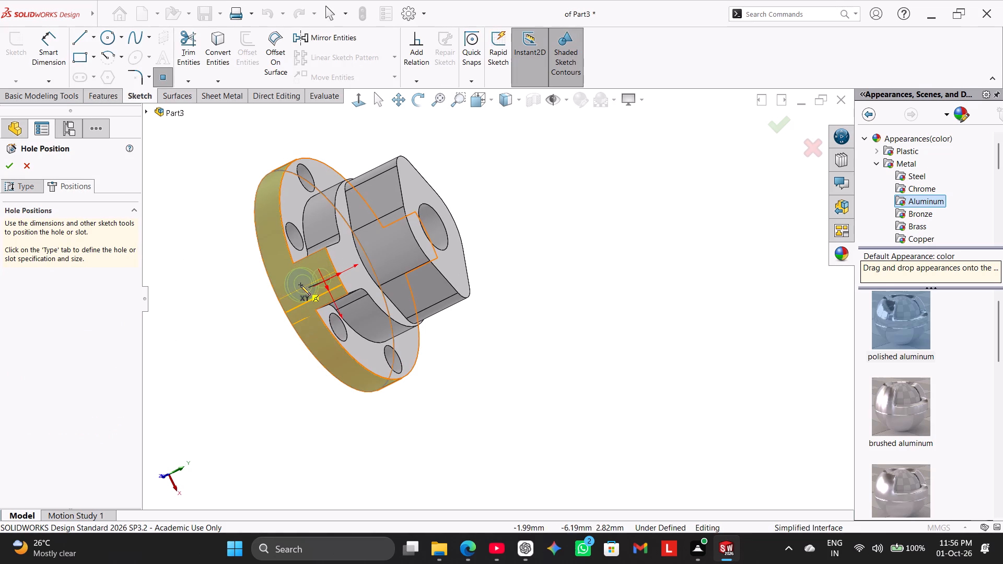
pyautogui.click(300, 285)
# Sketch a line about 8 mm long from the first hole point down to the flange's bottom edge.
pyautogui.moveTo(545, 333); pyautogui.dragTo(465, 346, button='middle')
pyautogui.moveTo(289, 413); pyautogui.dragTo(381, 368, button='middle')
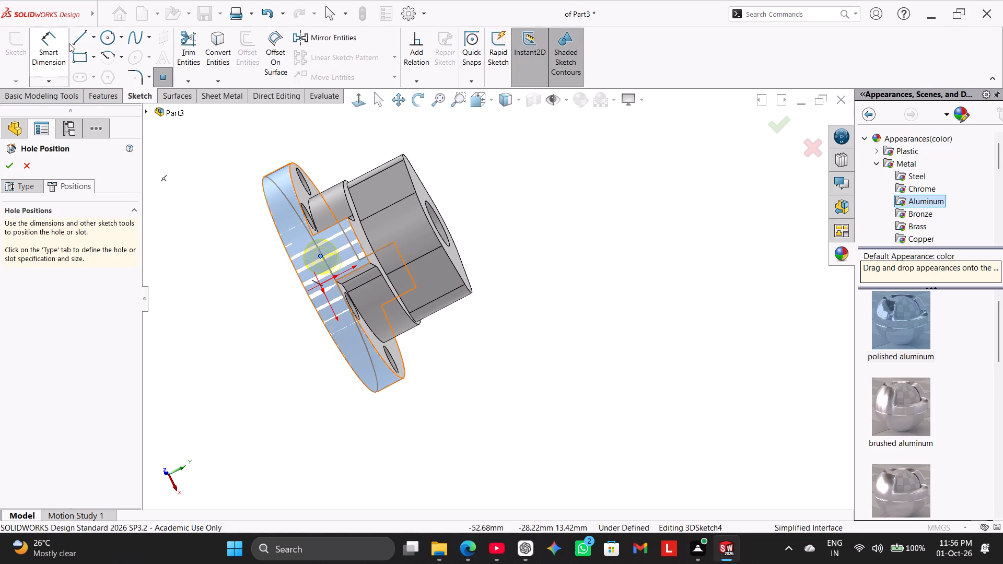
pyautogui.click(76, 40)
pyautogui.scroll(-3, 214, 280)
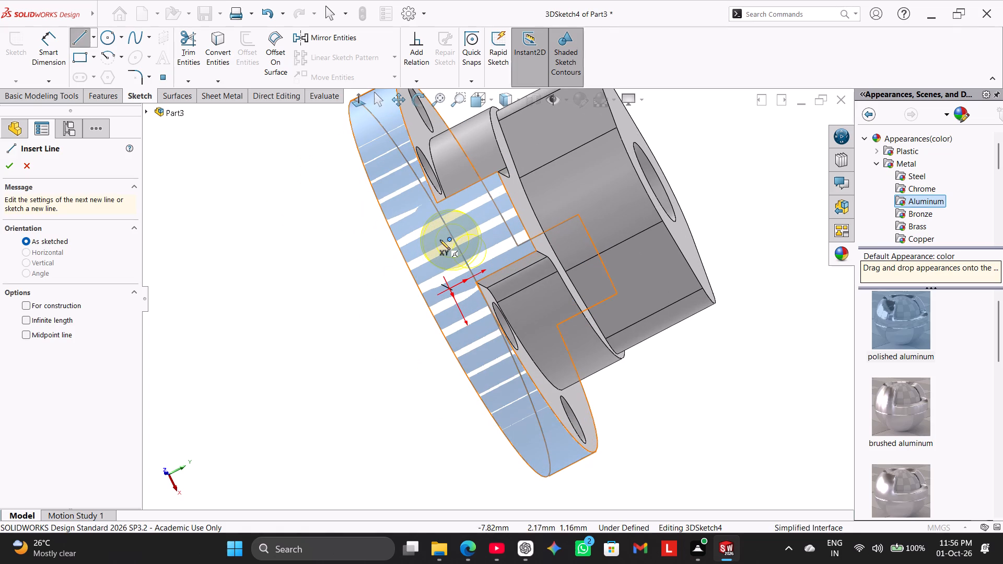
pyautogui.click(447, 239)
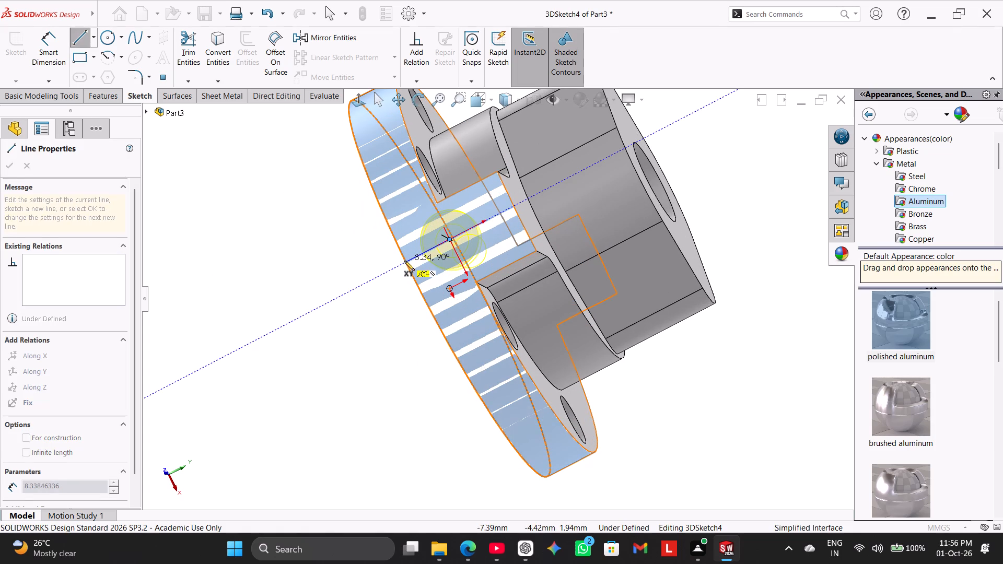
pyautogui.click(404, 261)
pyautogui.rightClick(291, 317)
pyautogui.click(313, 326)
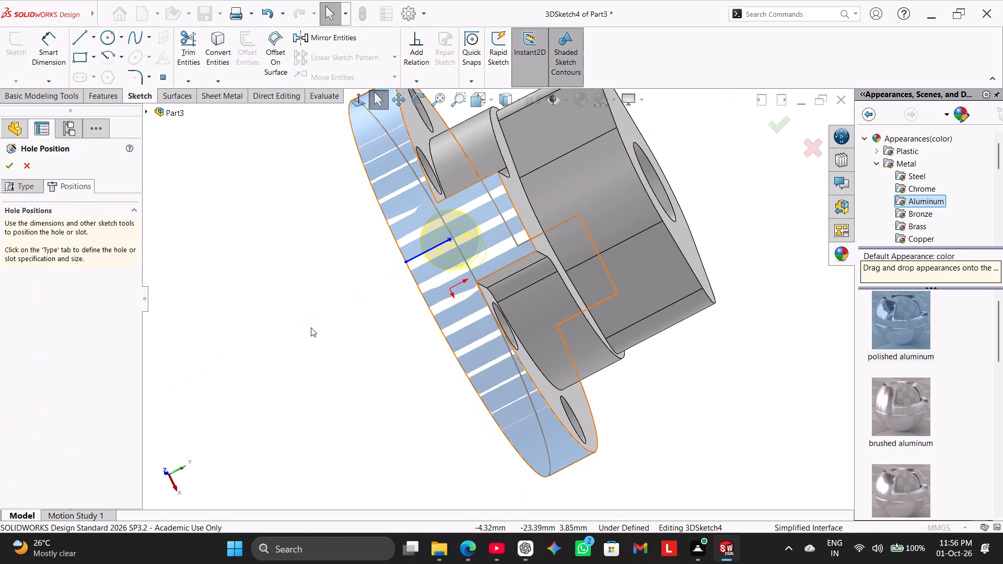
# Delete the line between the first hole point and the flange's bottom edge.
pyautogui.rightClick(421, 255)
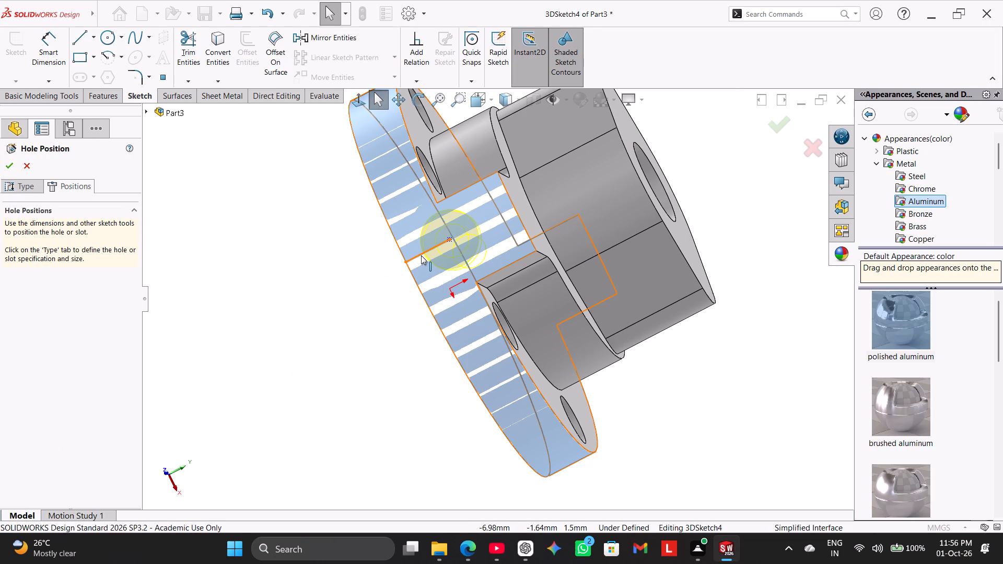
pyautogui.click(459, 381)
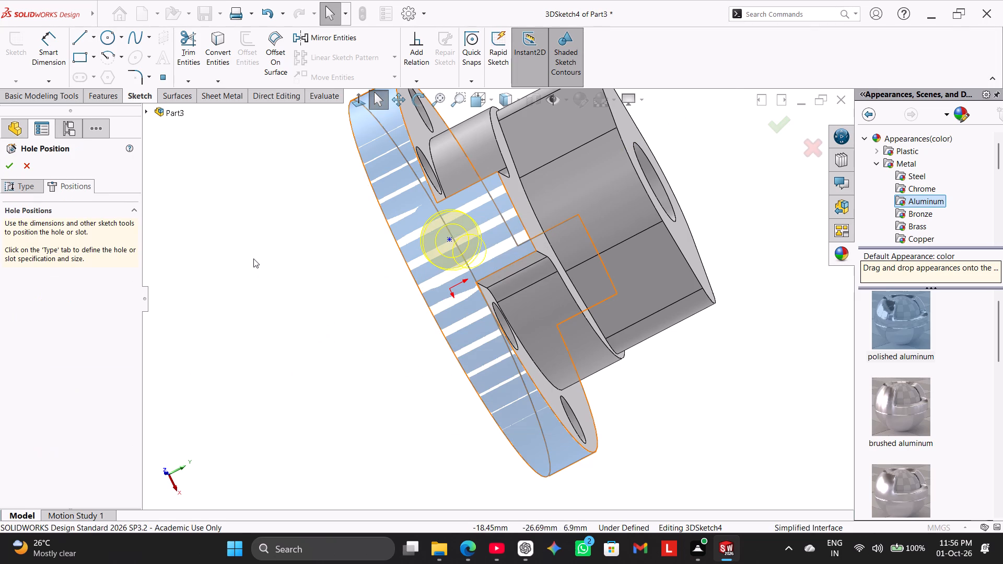
# Set the first hole point's coordinates to X 0 and Y 9 mm.
pyautogui.moveTo(254, 257); pyautogui.dragTo(240, 280, button='middle')
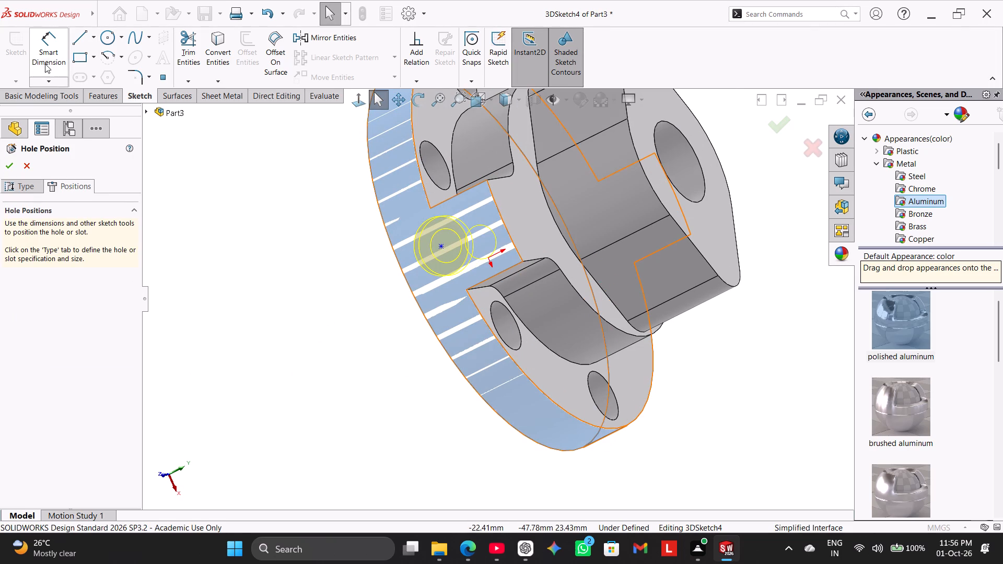
pyautogui.click(46, 56)
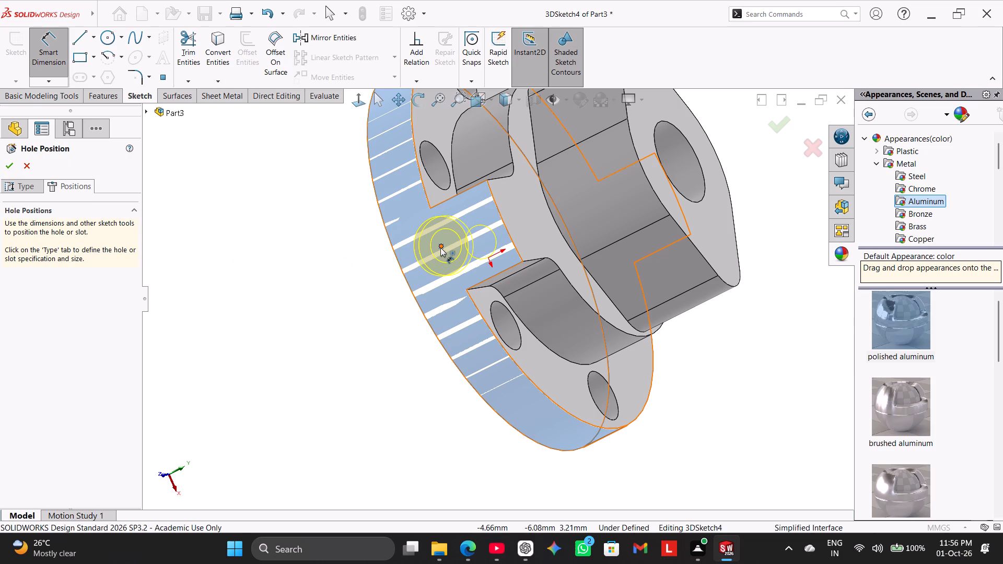
pyautogui.click(440, 248)
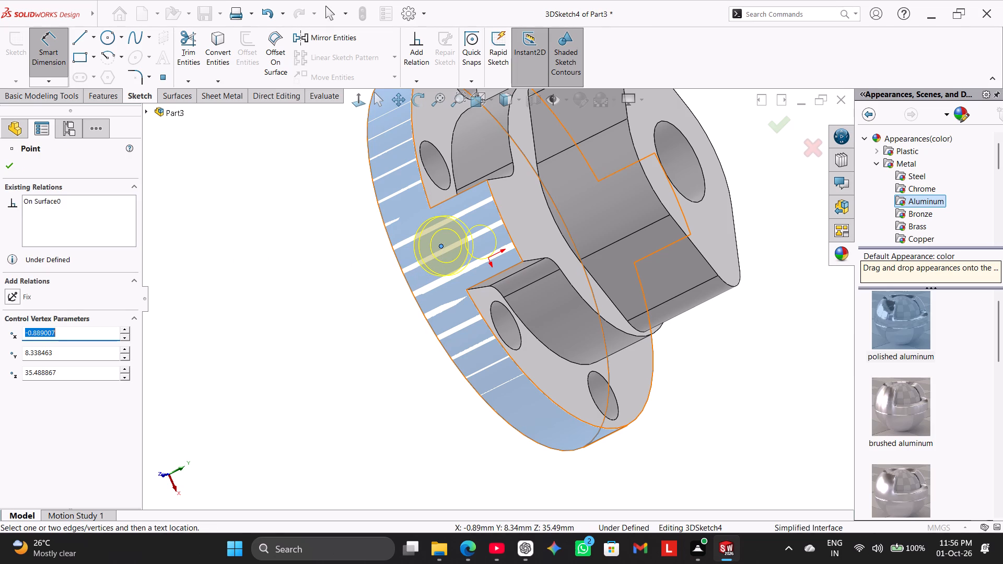
pyautogui.press('0')
pyautogui.press('Return')
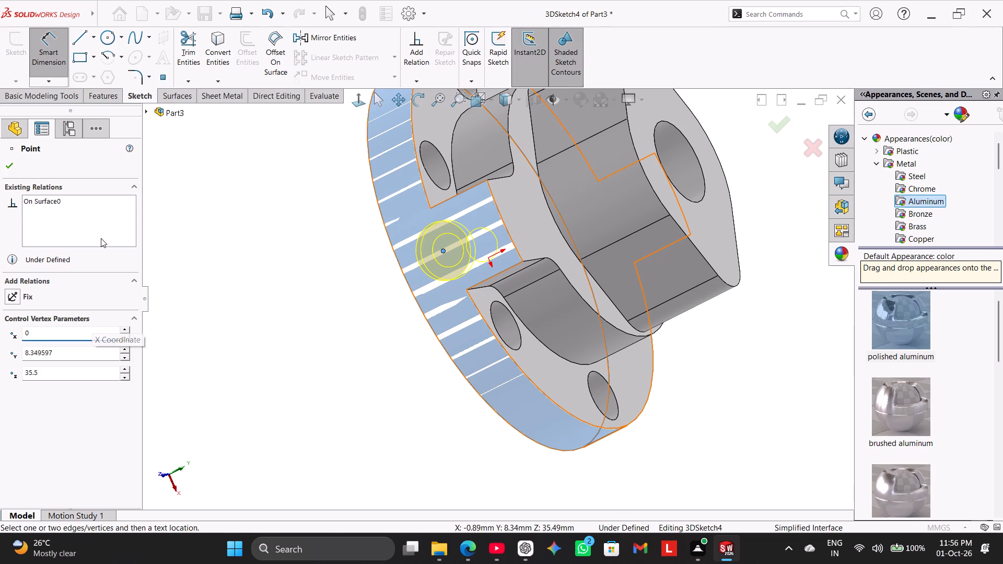
pyautogui.doubleClick(69, 351)
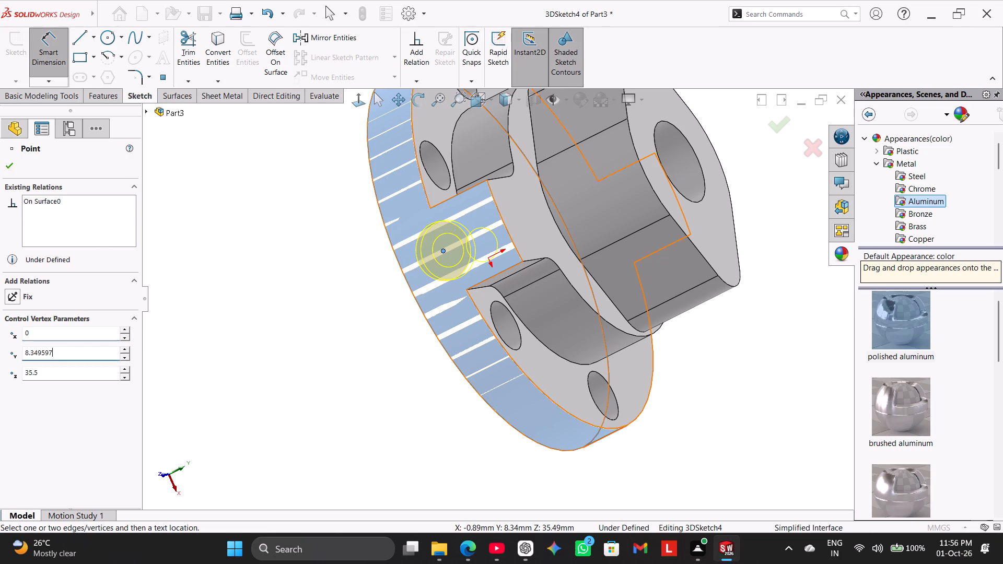
pyautogui.press('9')
pyautogui.press('Return')
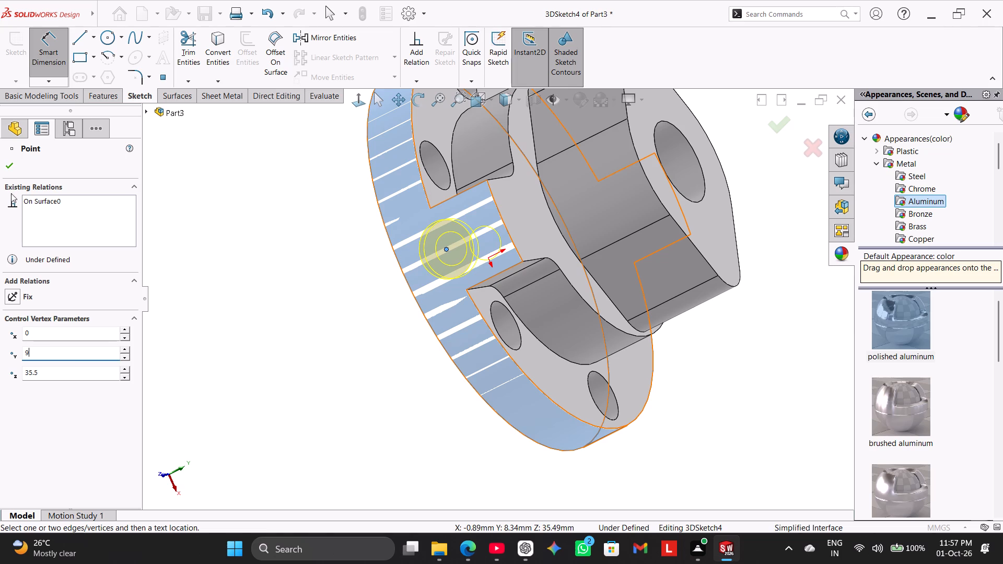
pyautogui.click(11, 163)
# Place a second hole point freehand on the outer face of the opposite lug.
pyautogui.moveTo(322, 352); pyautogui.dragTo(216, 358, button='middle')
pyautogui.scroll(2, 299, 402)
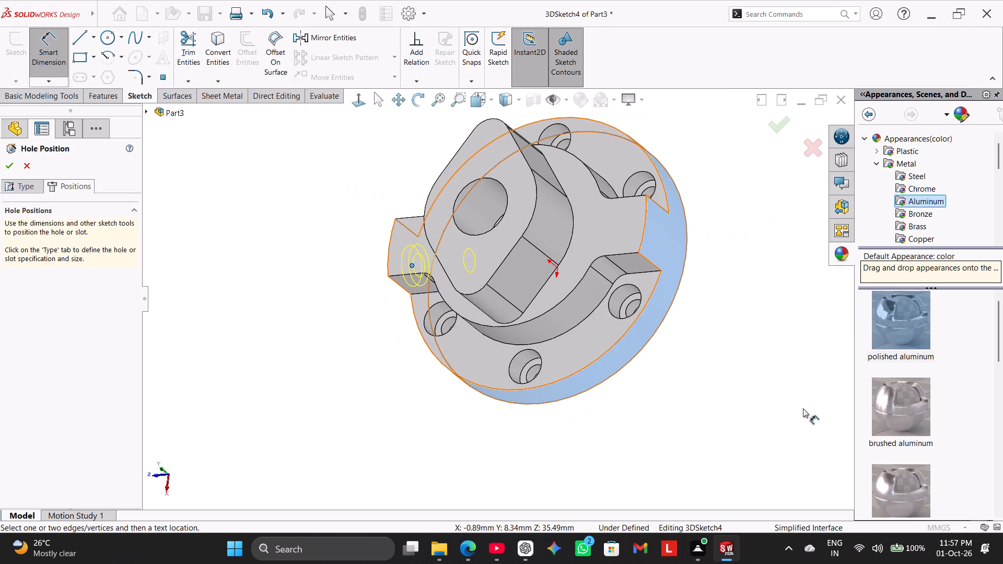
pyautogui.moveTo(939, 389); pyautogui.dragTo(854, 386, button='middle')
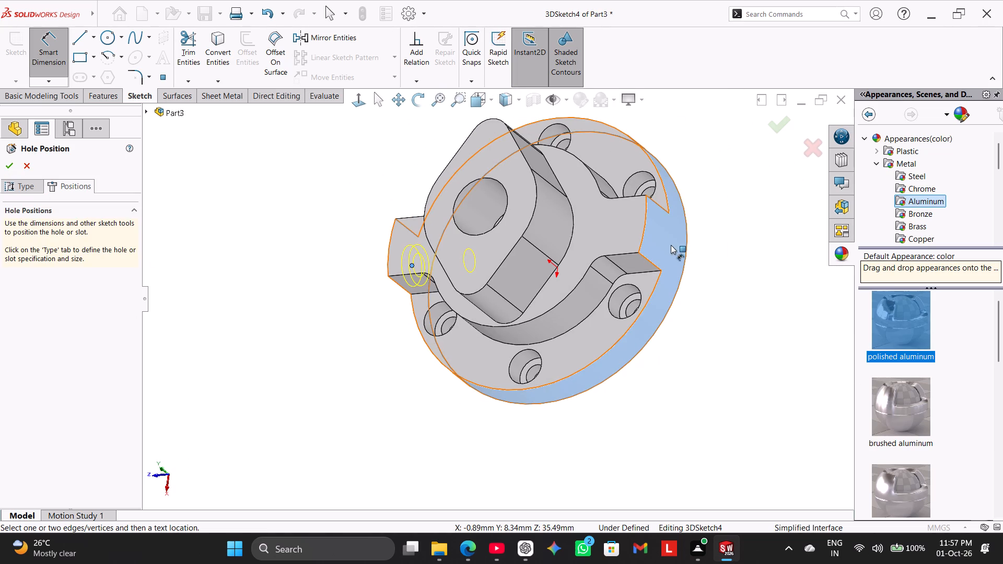
pyautogui.click(764, 322)
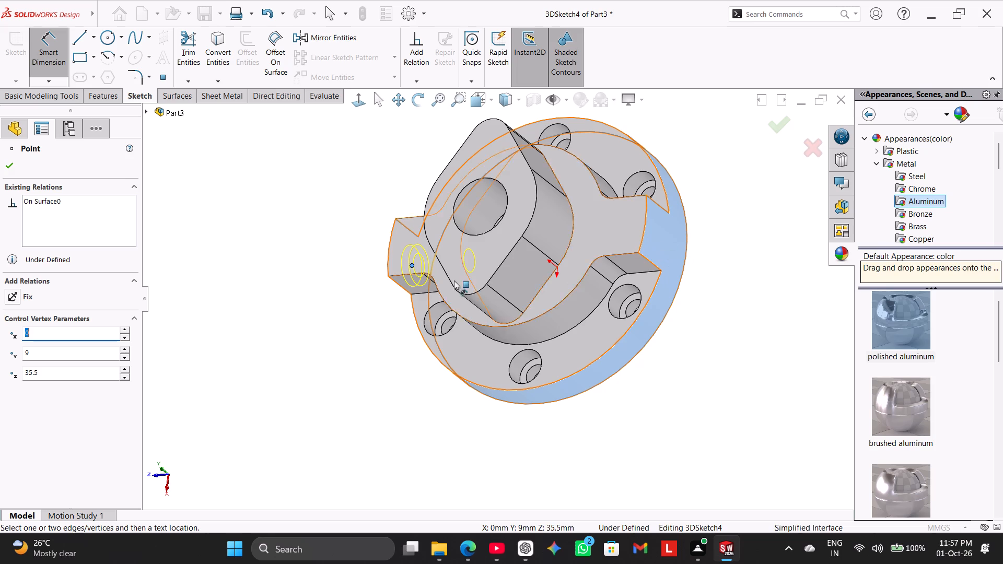
pyautogui.click(7, 167)
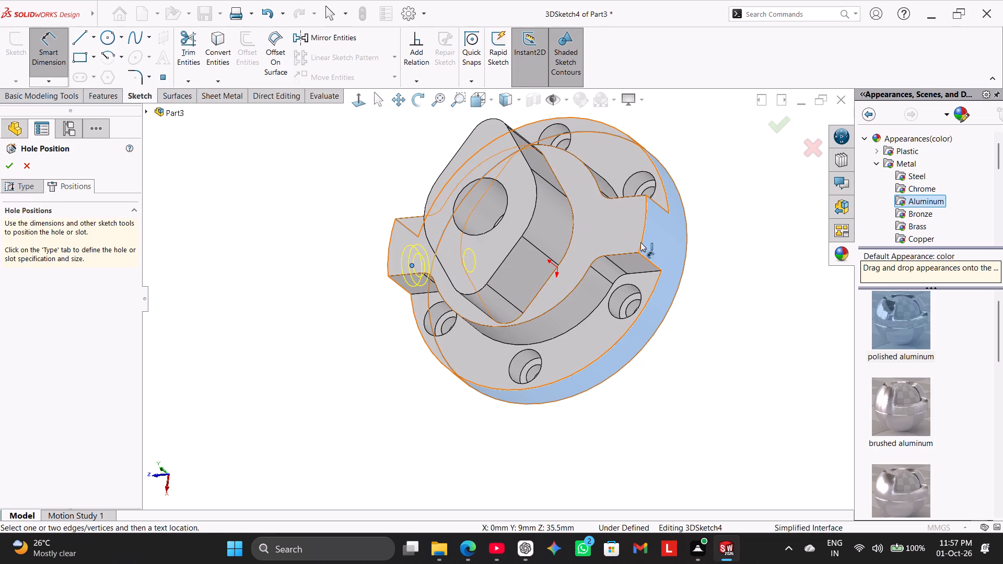
pyautogui.click(659, 243)
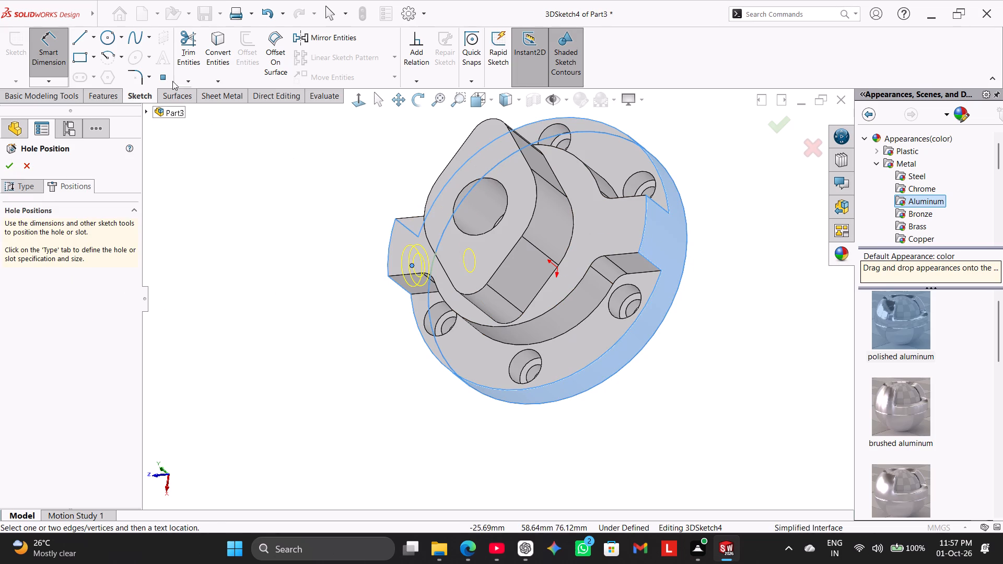
pyautogui.click(168, 72)
pyautogui.click(666, 244)
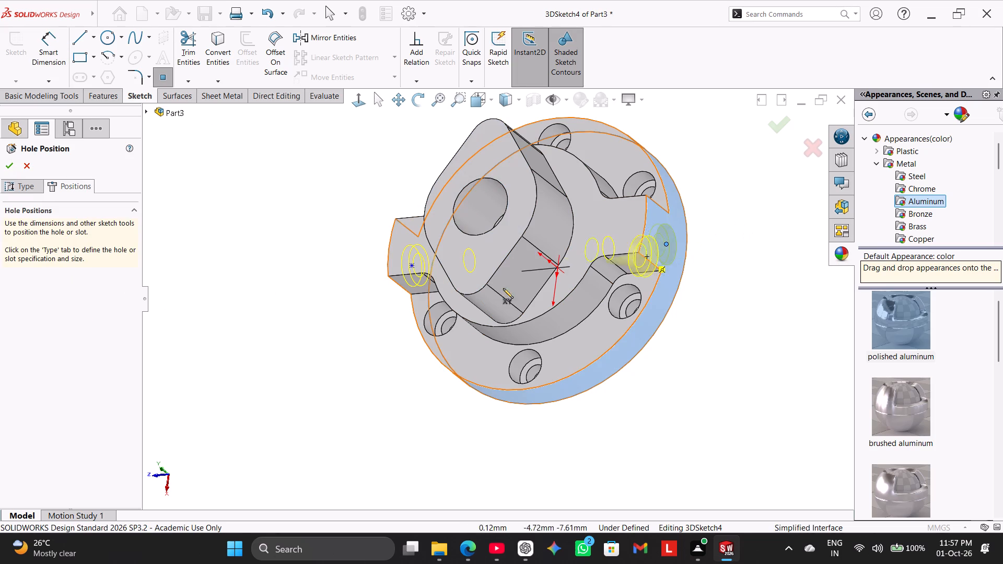
# Set the second hole point's coordinates to X 0 and Y 9 mm and finish the counterbored hole feature.
pyautogui.click(60, 57)
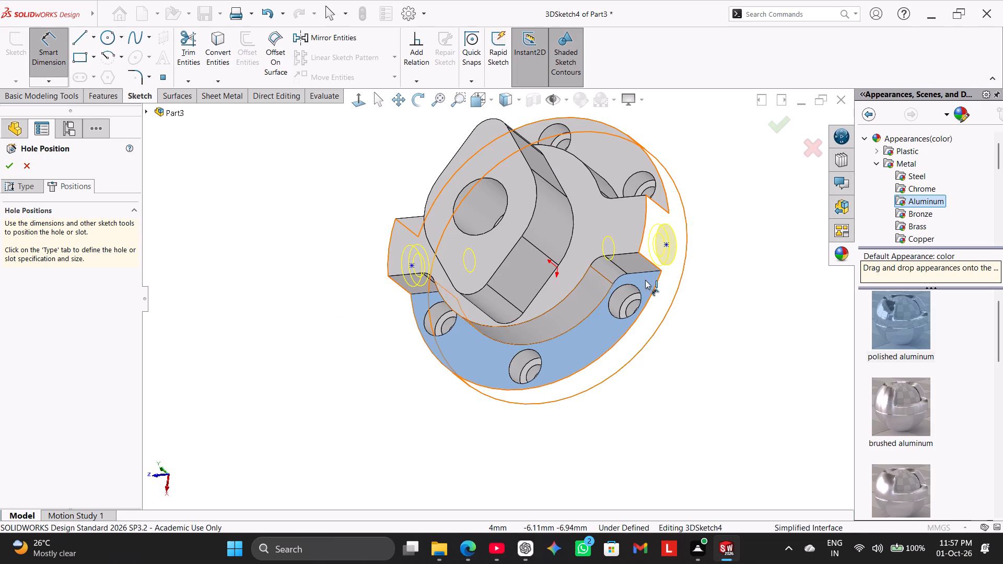
pyautogui.click(666, 245)
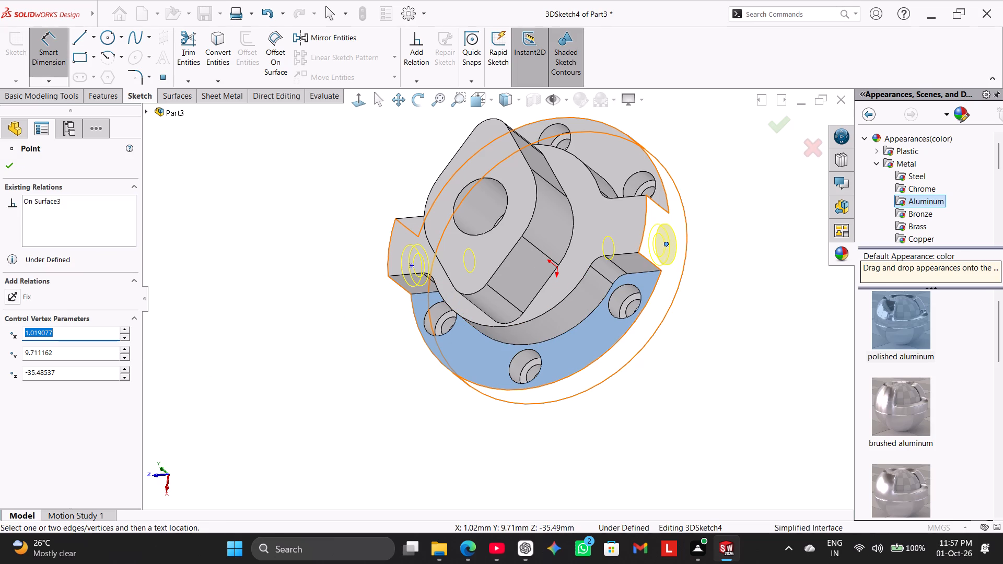
pyautogui.press('0')
pyautogui.press('Return')
pyautogui.doubleClick(75, 352)
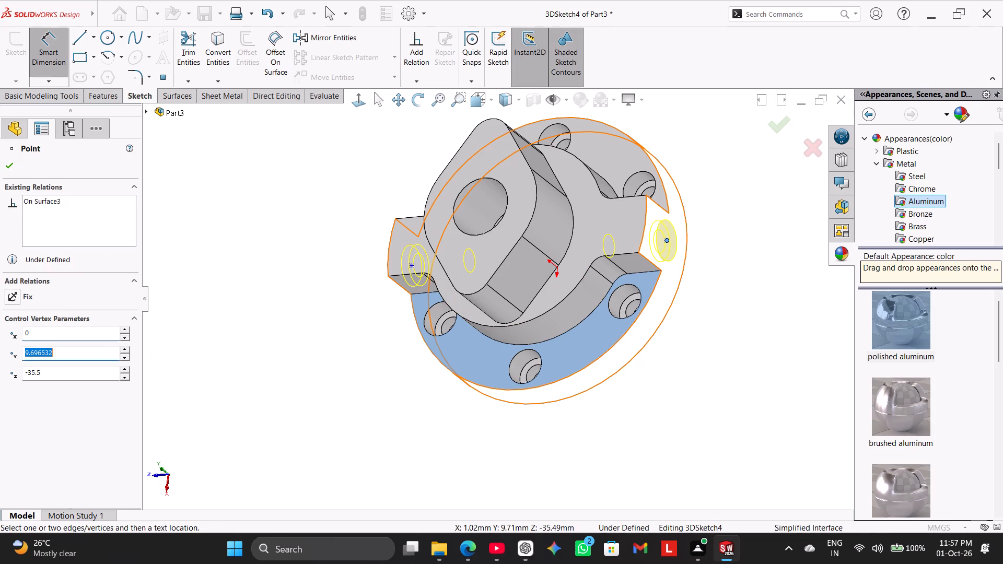
pyautogui.press('9')
pyautogui.press('Return')
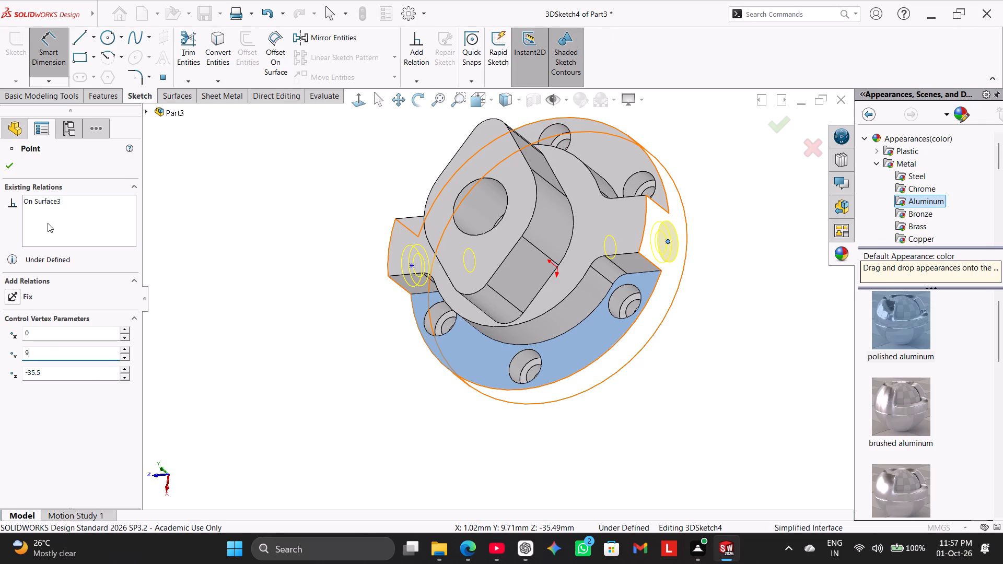
pyautogui.click(11, 170)
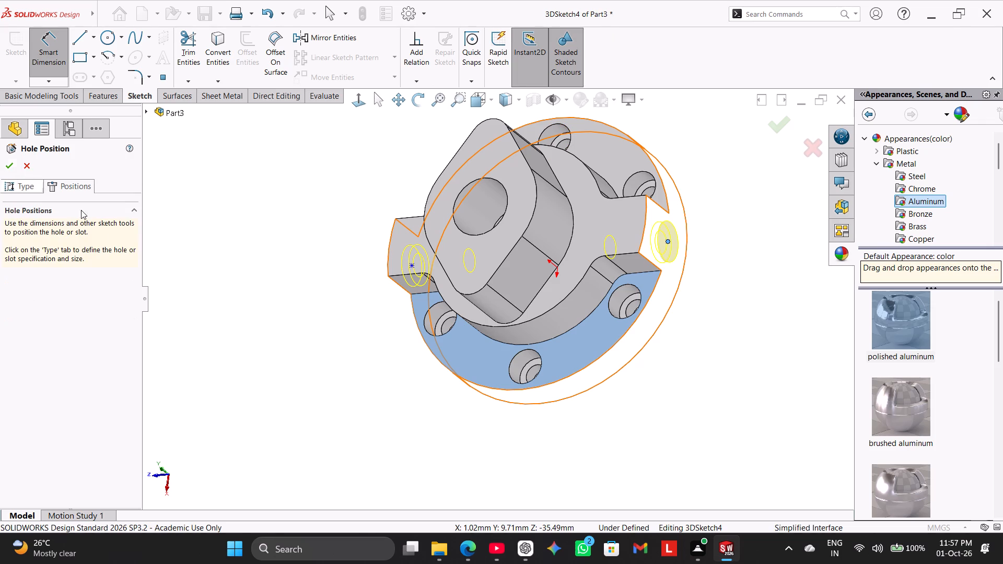
pyautogui.click(6, 165)
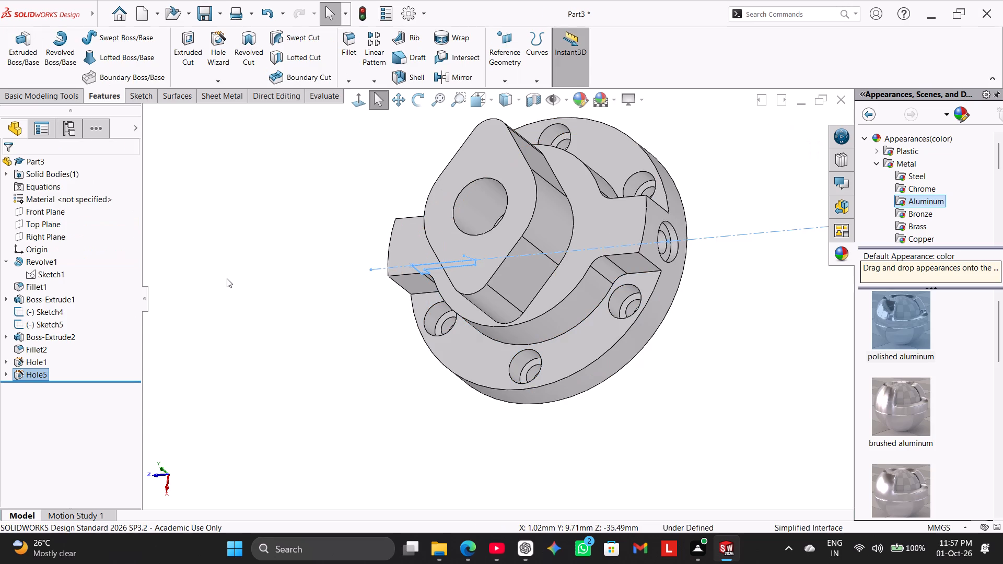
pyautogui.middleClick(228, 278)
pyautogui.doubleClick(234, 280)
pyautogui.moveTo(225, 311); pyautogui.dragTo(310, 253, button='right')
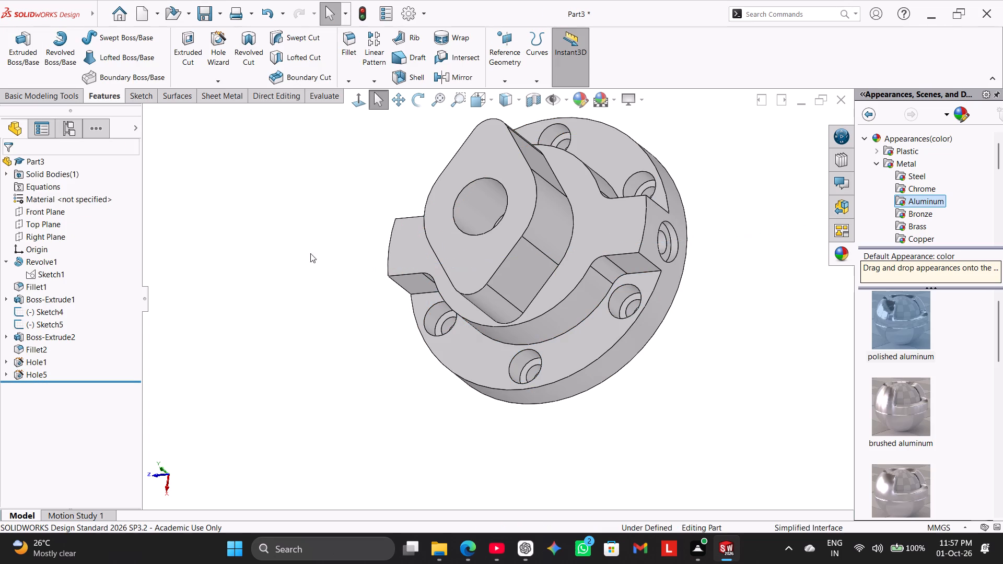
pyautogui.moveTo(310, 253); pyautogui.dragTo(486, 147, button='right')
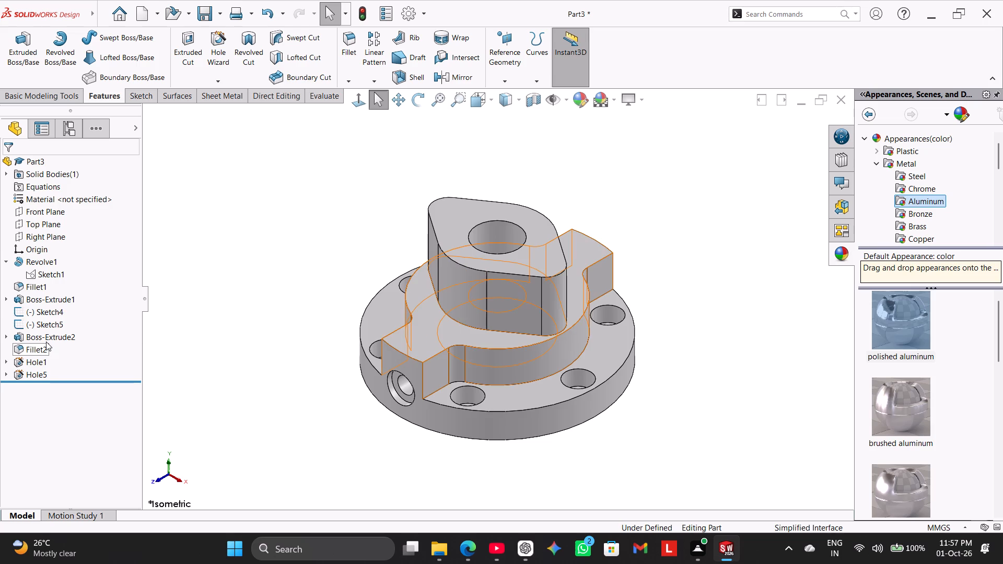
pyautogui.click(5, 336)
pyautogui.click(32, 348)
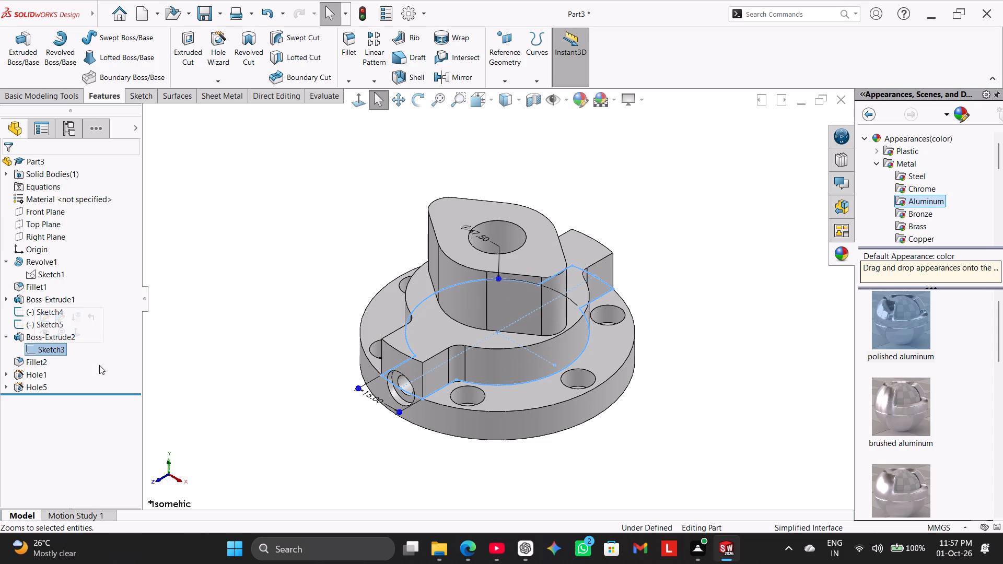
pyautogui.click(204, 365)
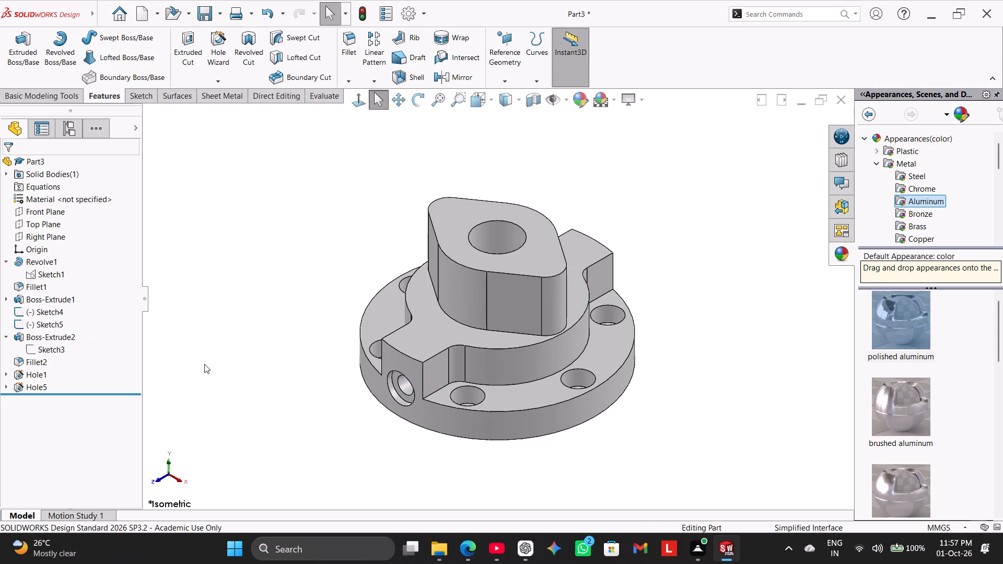
# Sketch two circles, about 5.5 mm and 4.7 mm in diameter, on the lugs' top face, vertically aligned with the origin on opposite sides.
pyautogui.rightClick(416, 330)
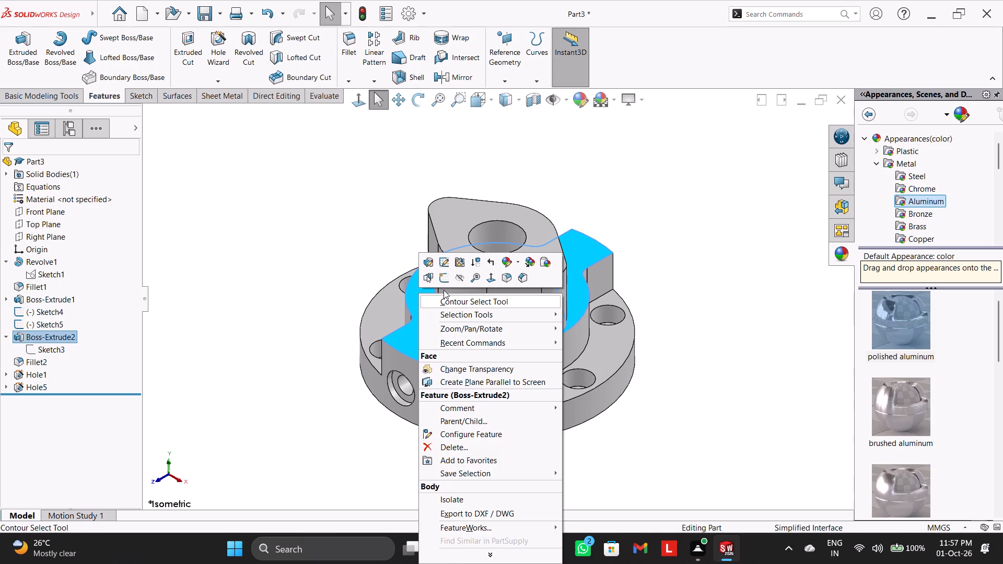
pyautogui.click(445, 278)
pyautogui.click(270, 277)
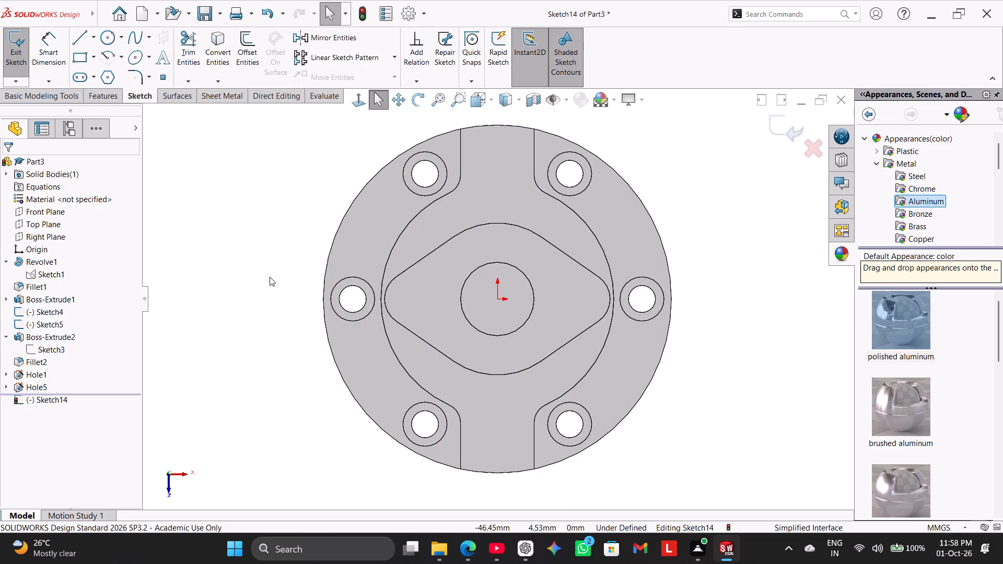
pyautogui.click(102, 31)
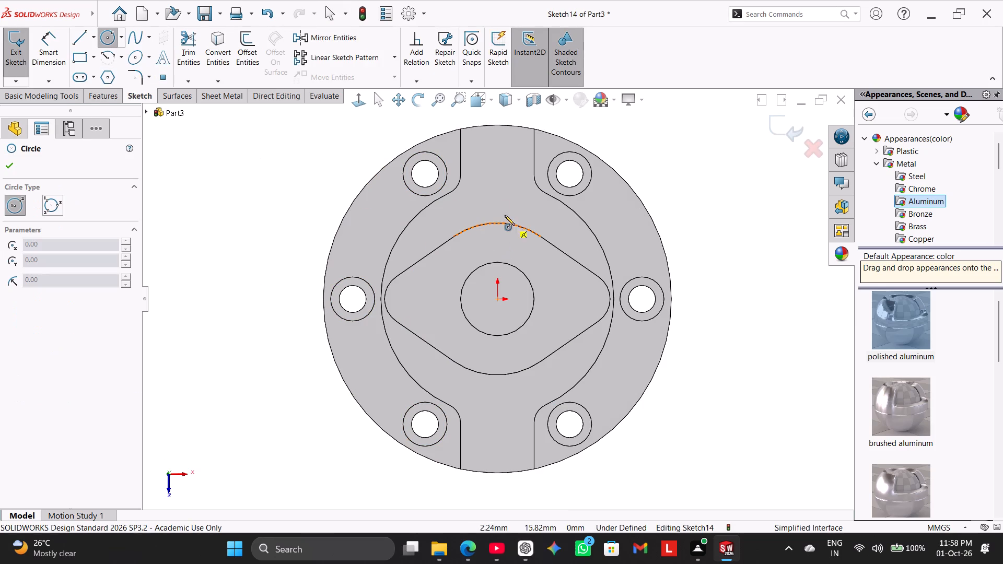
pyautogui.click(496, 197)
pyautogui.click(510, 202)
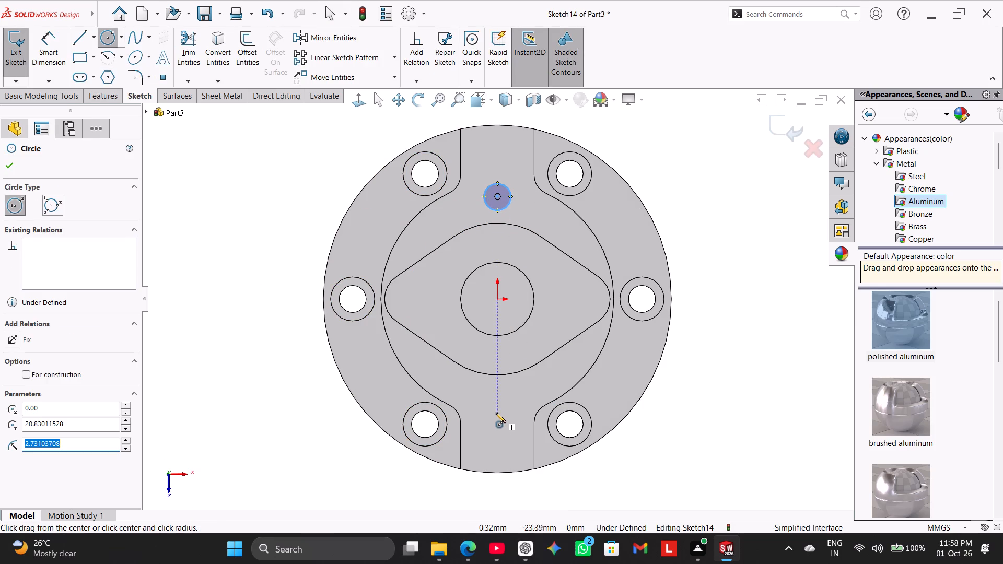
pyautogui.click(496, 412)
pyautogui.click(506, 419)
pyautogui.rightClick(209, 287)
pyautogui.click(232, 294)
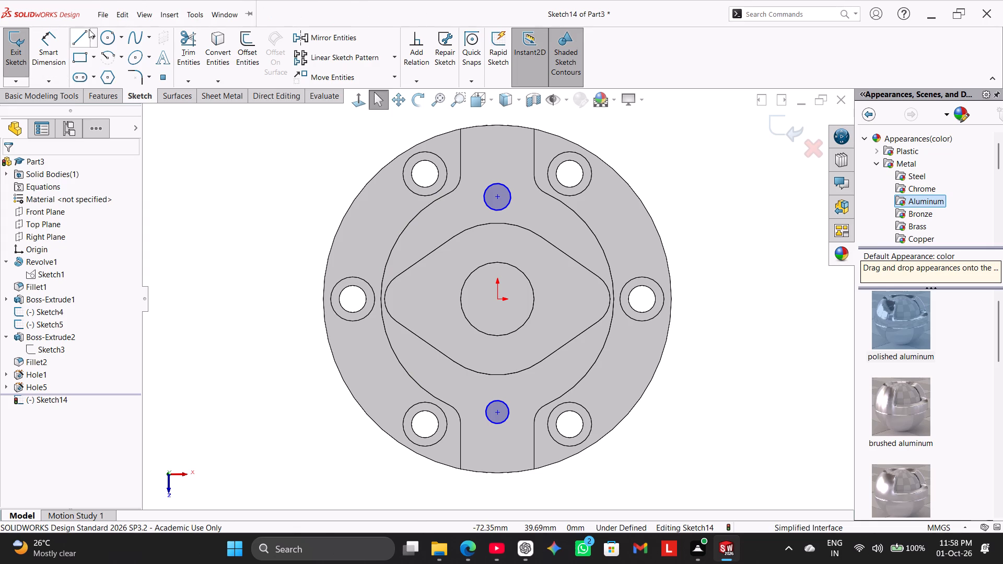
# Draw a vertical construction line joining the centres of the two small circles.
pyautogui.click(97, 43)
pyautogui.click(101, 68)
pyautogui.click(498, 198)
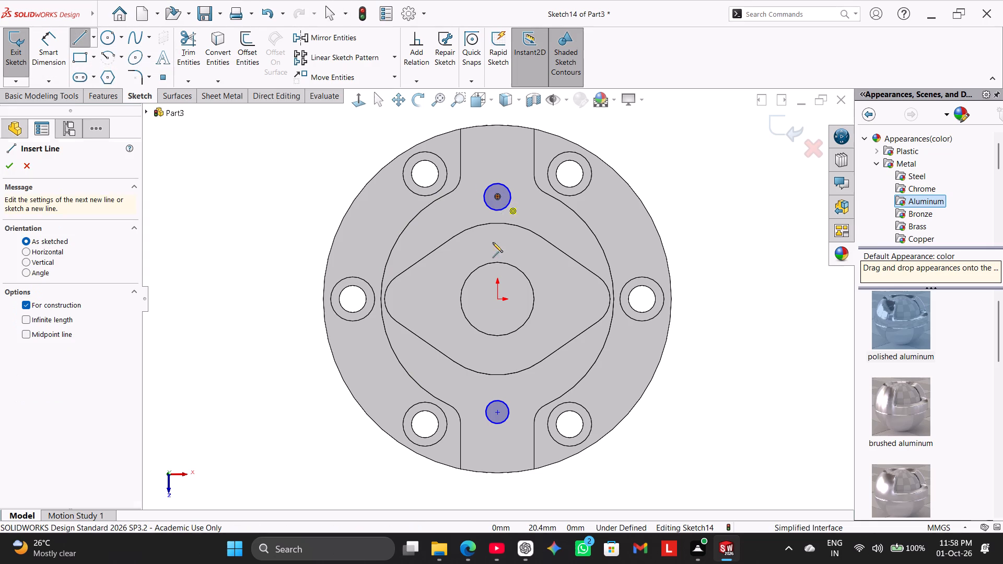
pyautogui.click(498, 412)
pyautogui.rightClick(271, 362)
pyautogui.click(293, 374)
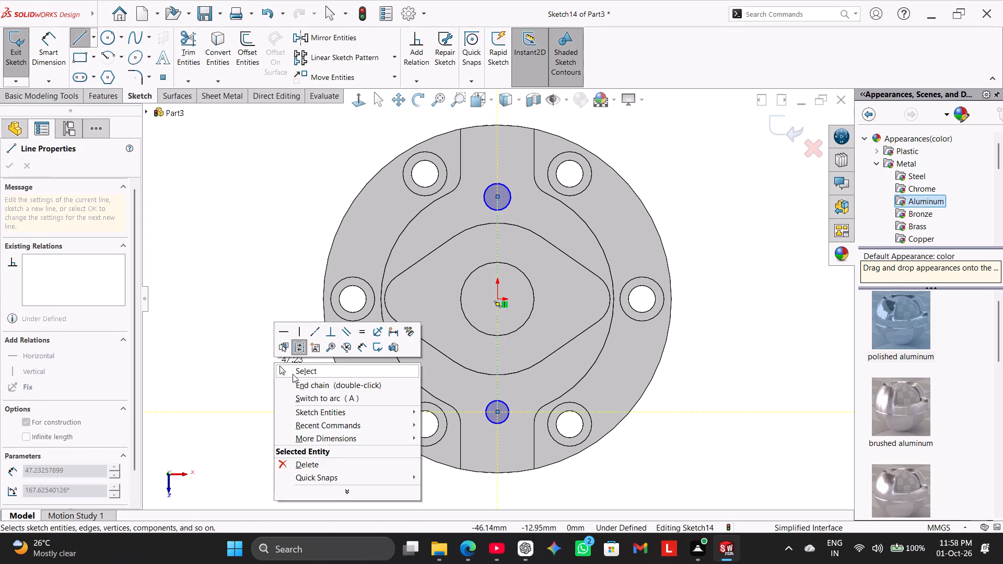
# Dimension the construction line between the circle centres to 46 mm.
pyautogui.click(56, 48)
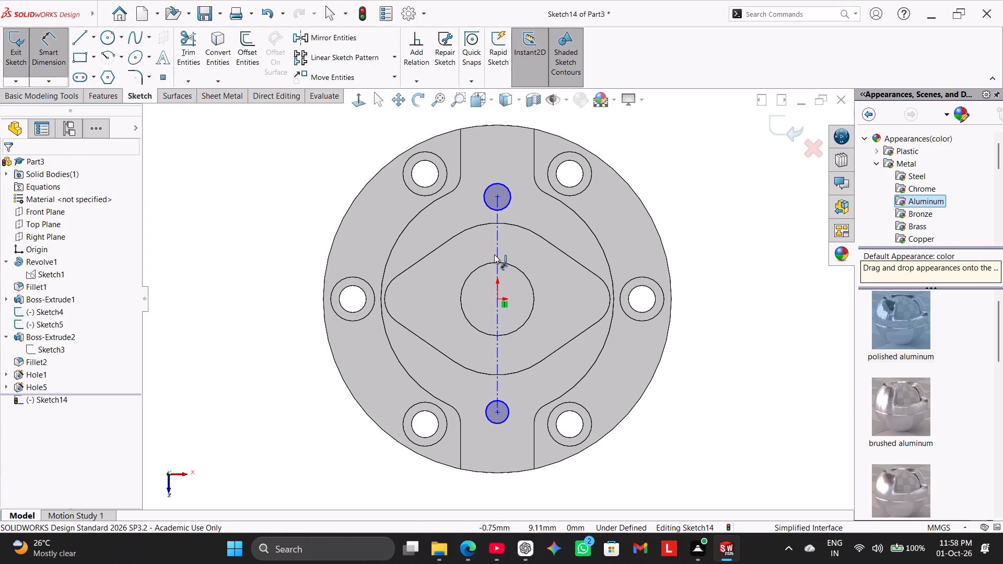
pyautogui.click(496, 253)
pyautogui.click(746, 296)
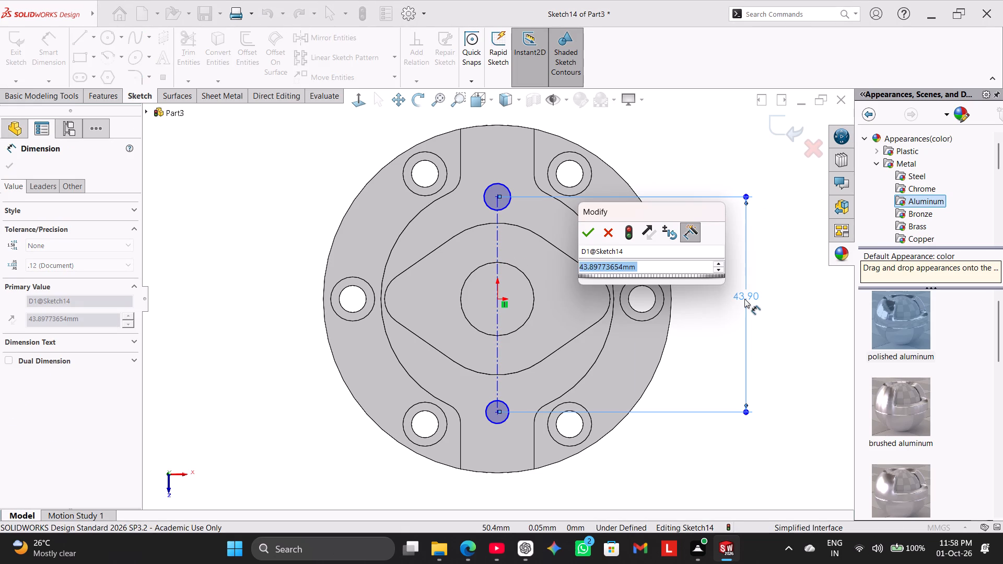
pyautogui.write('46')
pyautogui.press('Return')
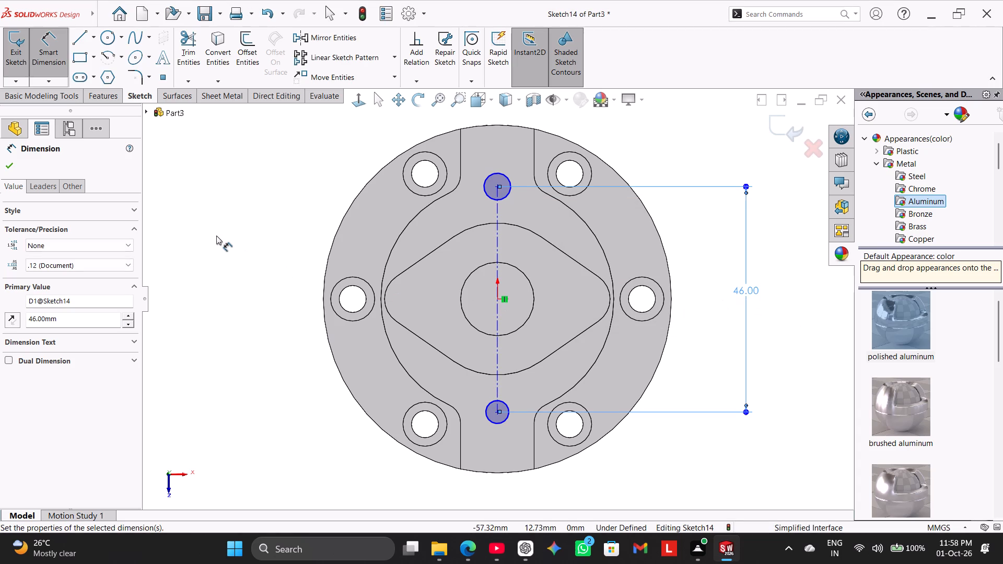
# Dimension the diameter of the small circle below the origin to 2.5 mm.
pyautogui.click(499, 424)
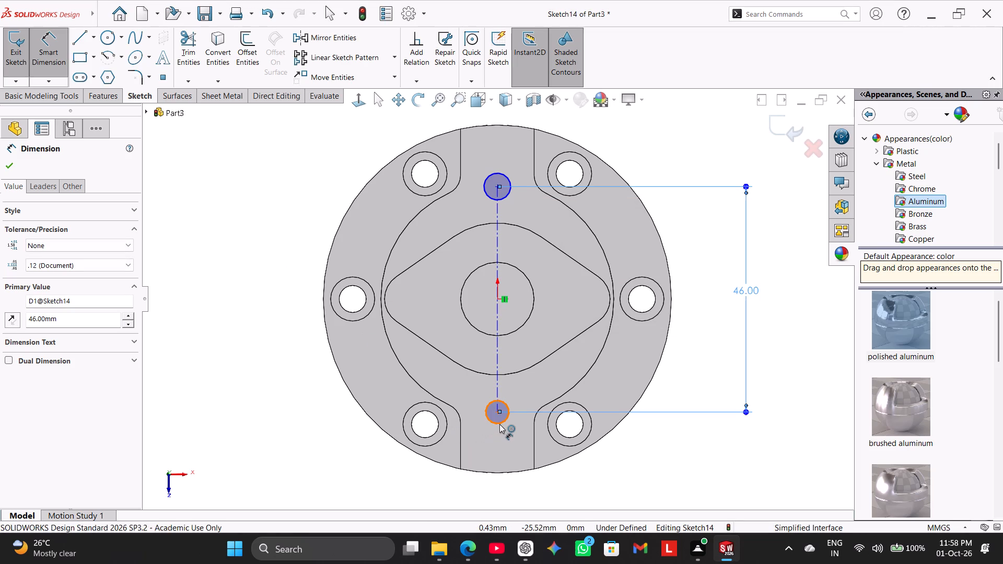
pyautogui.click(377, 484)
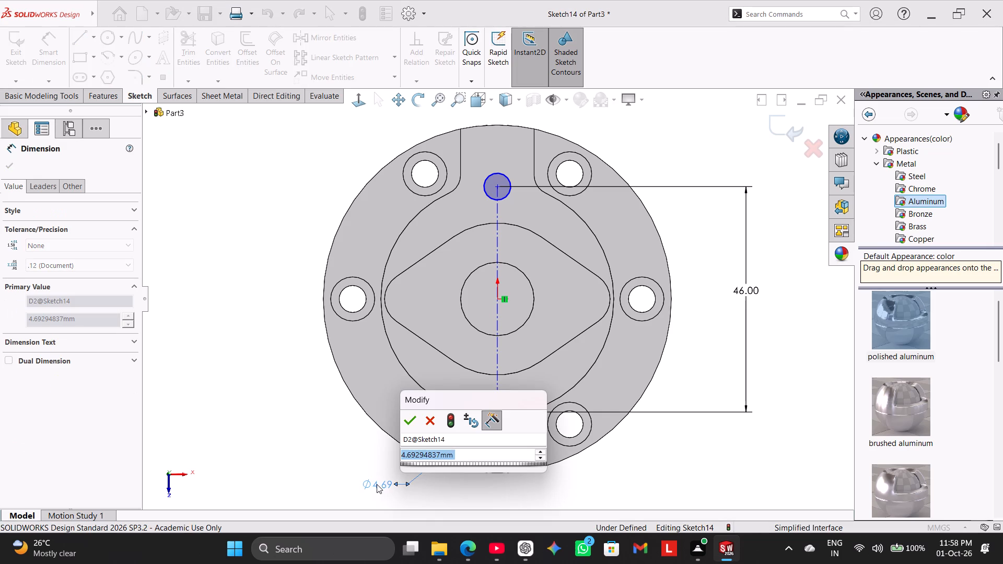
pyautogui.write('2.5')
pyautogui.press('Return')
pyautogui.rightClick(228, 279)
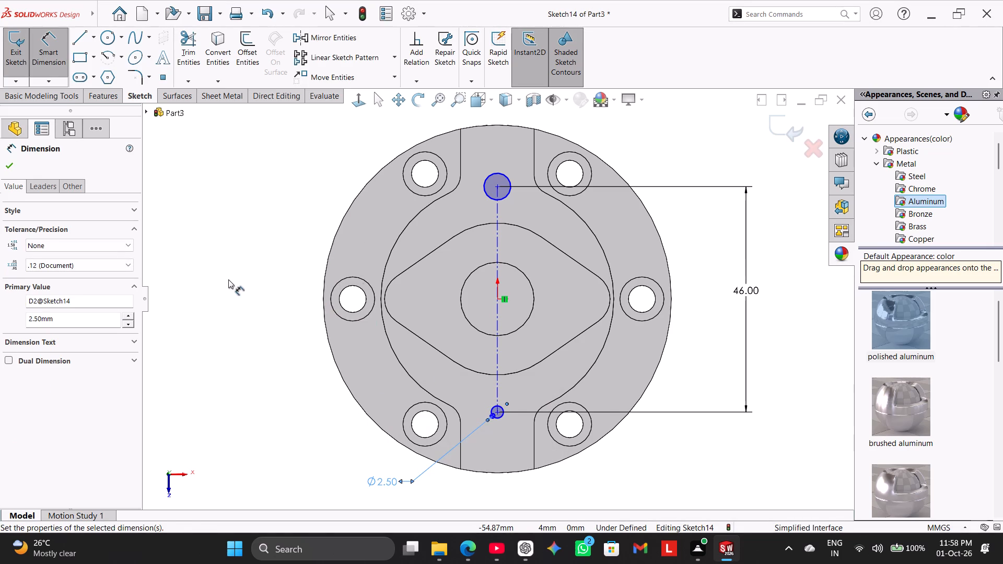
pyautogui.click(259, 315)
# Add an Equal relation between the two small circles.
pyautogui.keyDown('ctrl'); pyautogui.click(503, 417); pyautogui.keyUp('ctrl')
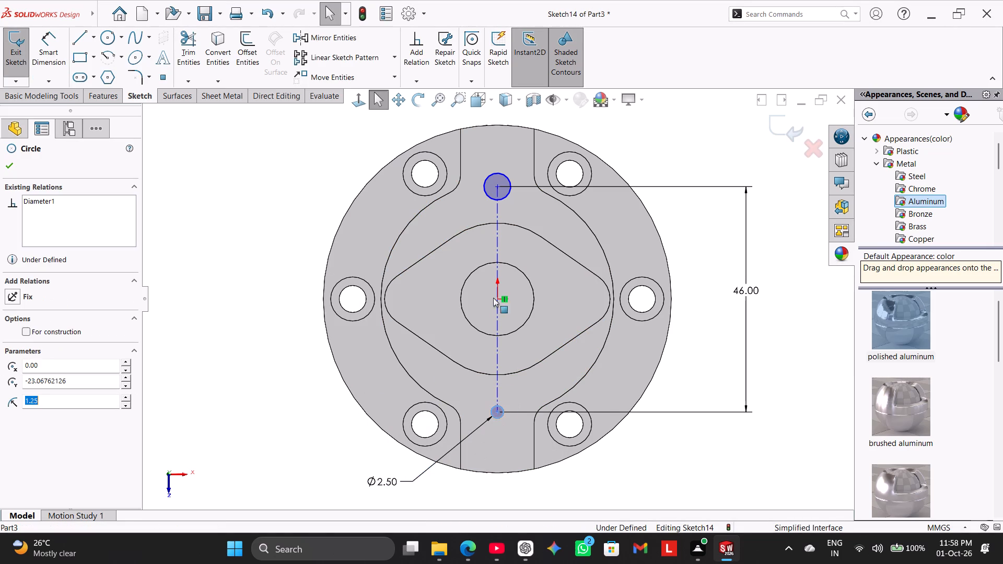
pyautogui.keyDown('ctrl'); pyautogui.click(506, 200); pyautogui.keyUp('ctrl')
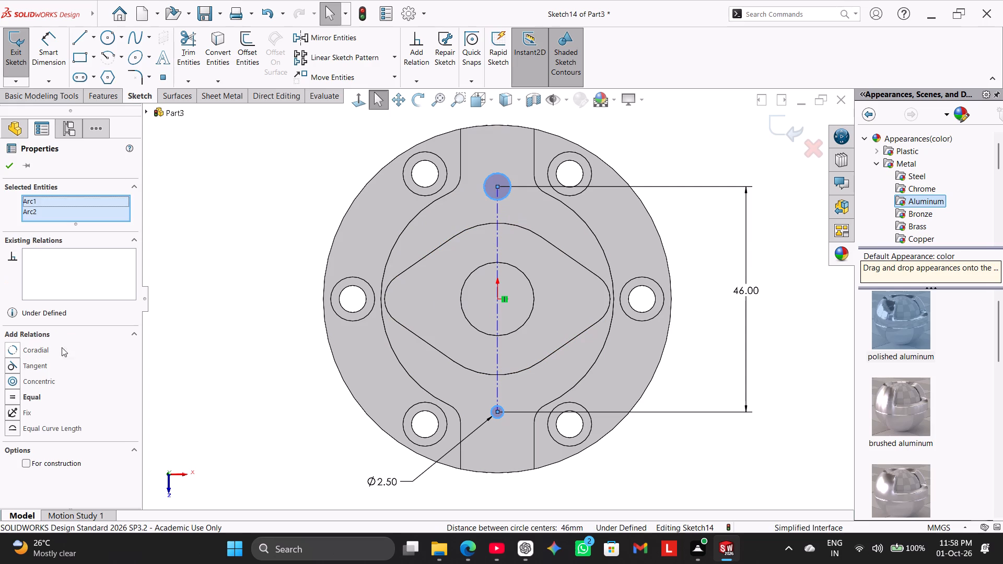
pyautogui.click(11, 397)
pyautogui.click(165, 406)
# Pull the construction line away from the origin and make its midpoint coincident with the origin.
pyautogui.scroll(-2, 520, 316)
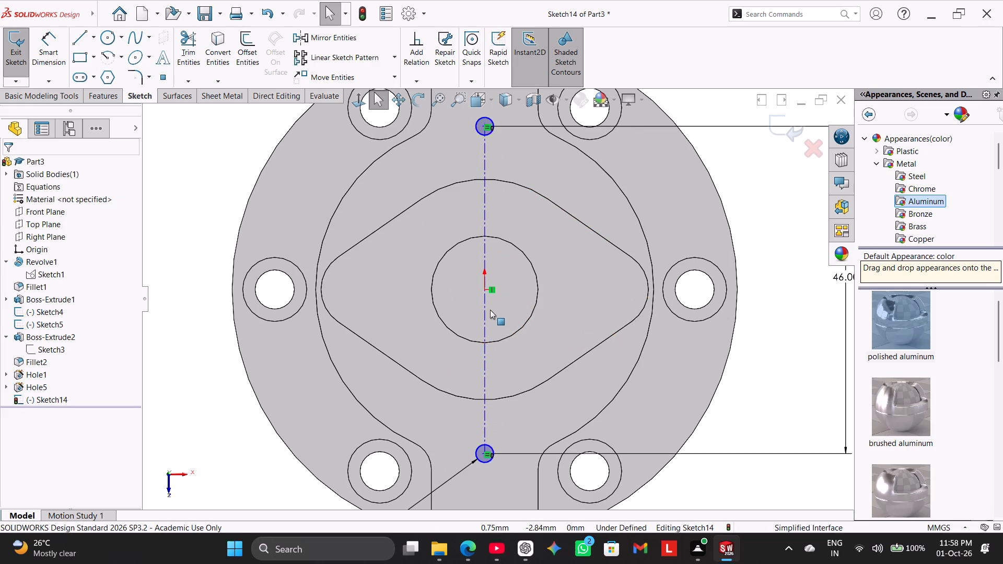
pyautogui.moveTo(485, 304); pyautogui.dragTo(461, 302)
pyautogui.click(140, 414)
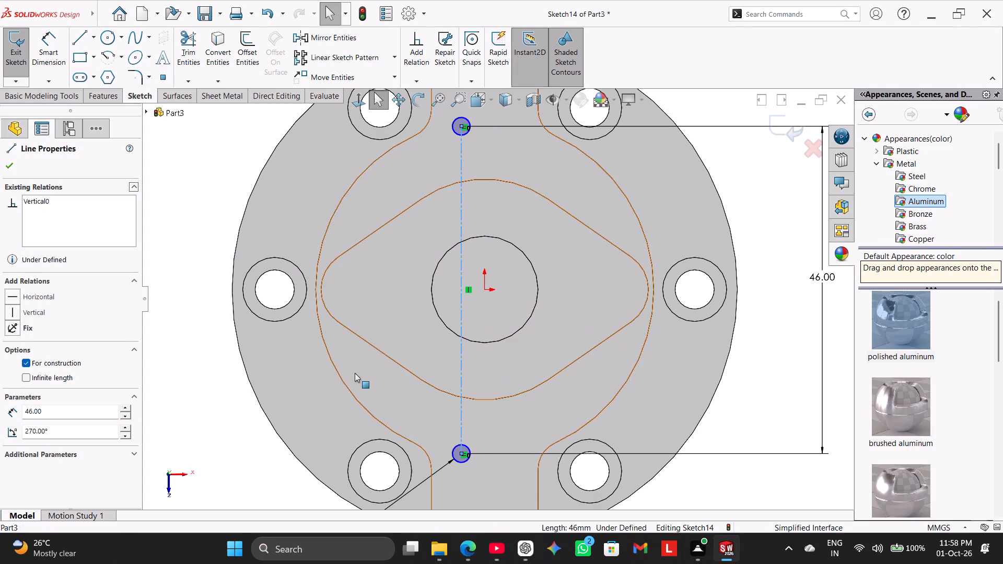
pyautogui.click(192, 433)
pyautogui.scroll(2, 206, 427)
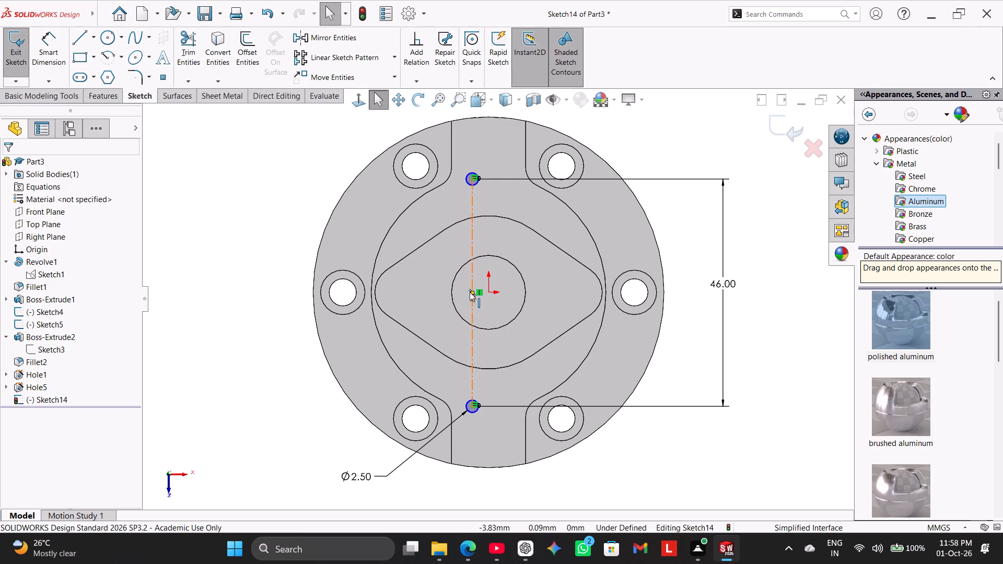
pyautogui.keyDown('ctrl'); pyautogui.click(472, 292); pyautogui.keyUp('ctrl')
pyautogui.keyDown('ctrl'); pyautogui.click(491, 295); pyautogui.keyUp('ctrl')
pyautogui.click(41, 383)
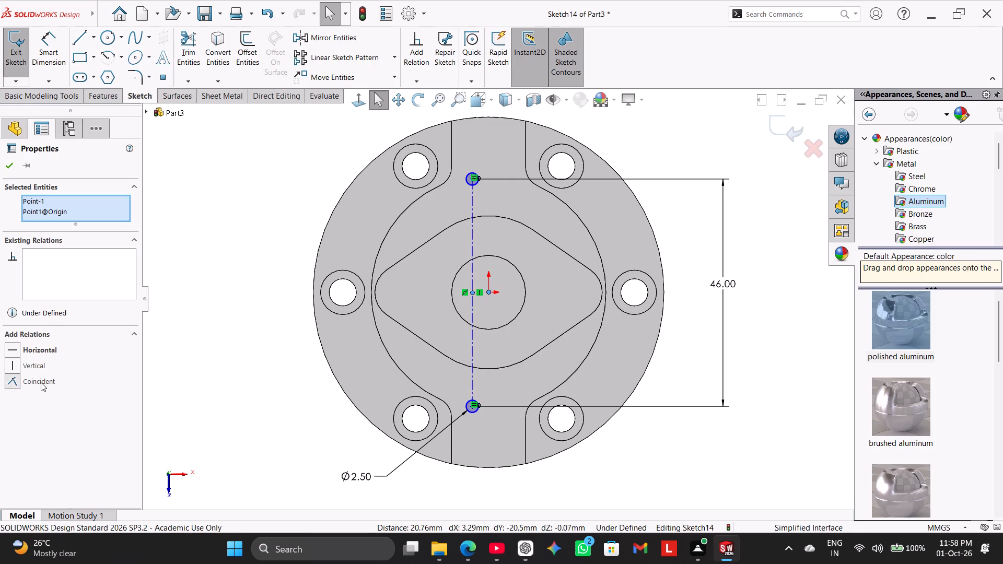
pyautogui.click(139, 423)
pyautogui.scroll(2, 240, 462)
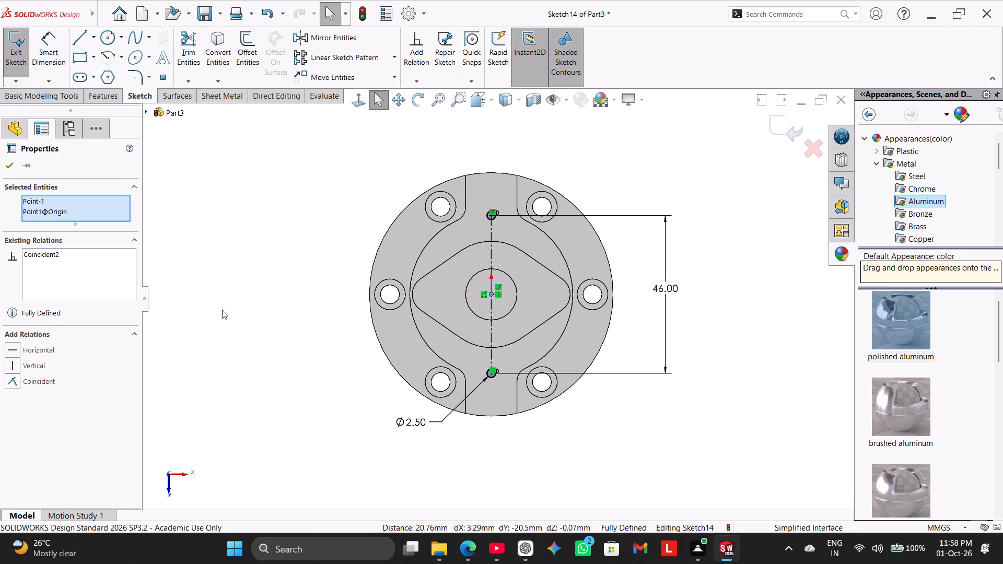
pyautogui.click(12, 168)
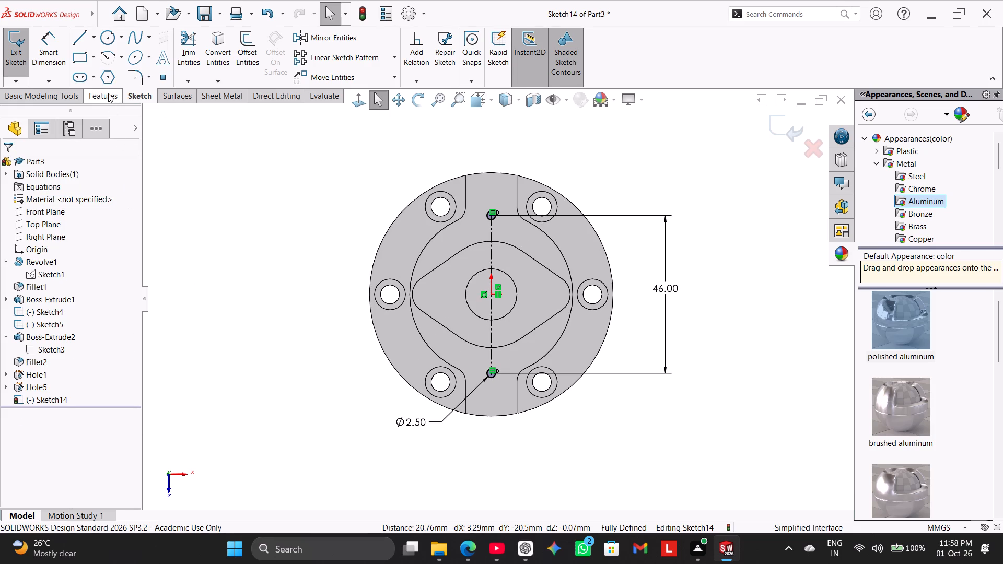
# Cut-extrude the two small circles from the sketch plane with the Up To Next end condition.
pyautogui.click(108, 93)
pyautogui.click(183, 57)
pyautogui.middleClick(233, 267)
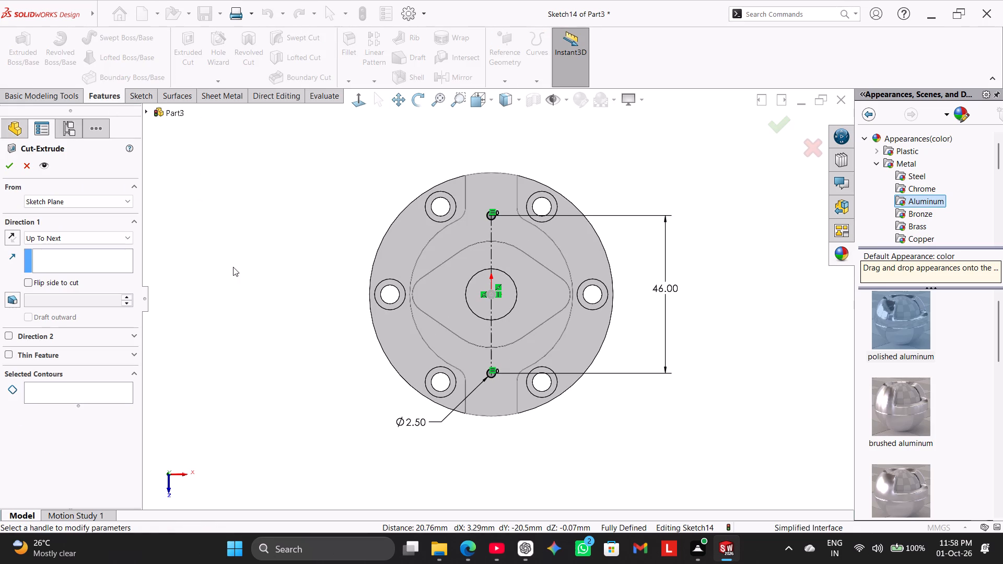
pyautogui.moveTo(260, 342); pyautogui.dragTo(212, 221, button='middle')
pyautogui.scroll(-1, 212, 221)
pyautogui.moveTo(266, 357); pyautogui.dragTo(247, 327, button='middle')
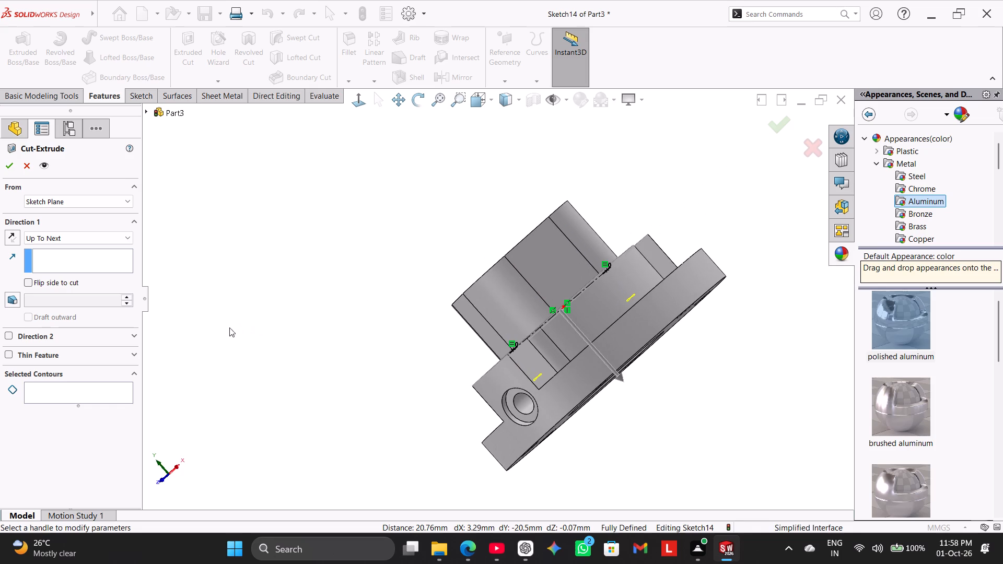
pyautogui.click(9, 160)
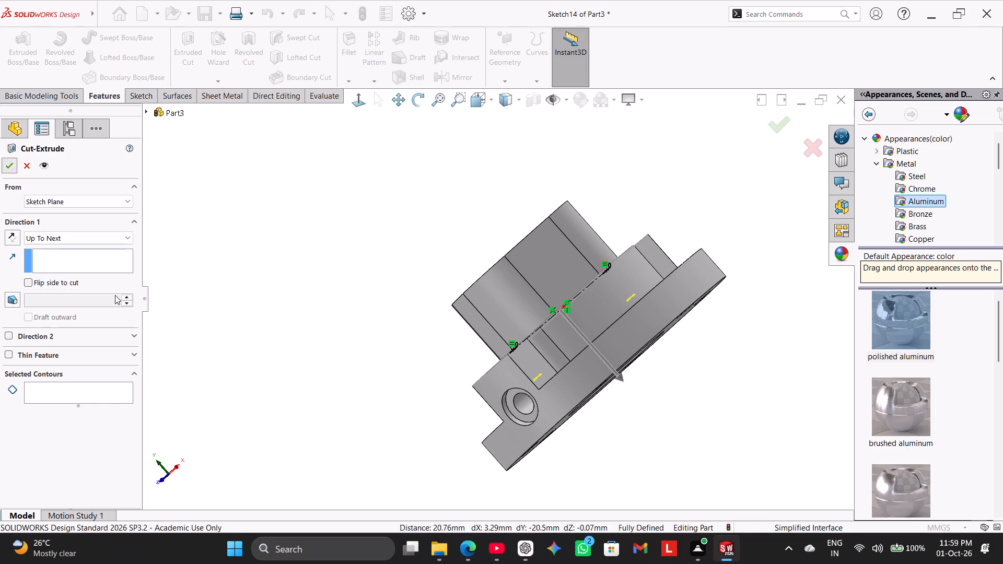
pyautogui.click(255, 330)
pyautogui.moveTo(325, 377); pyautogui.dragTo(381, 467, button='middle')
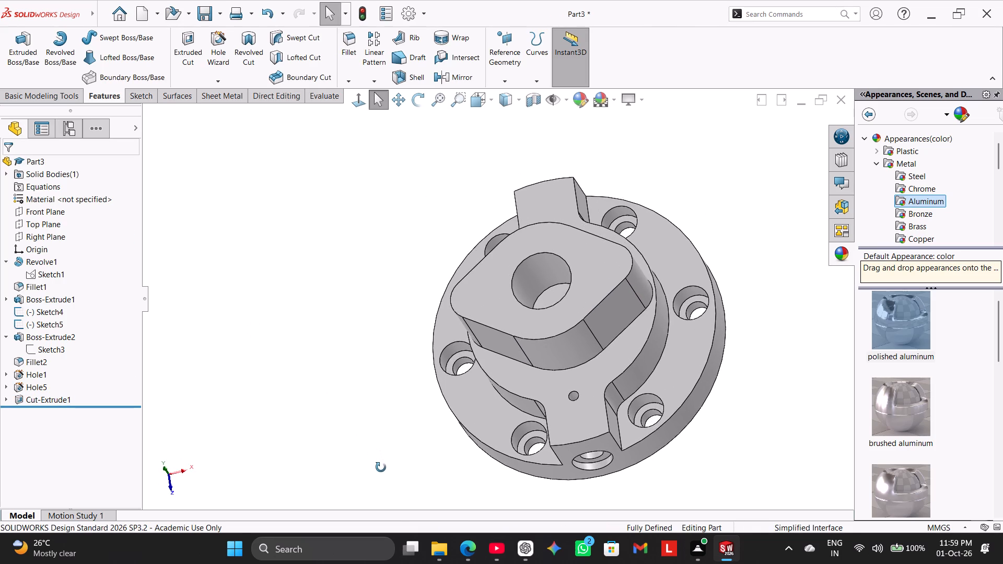
pyautogui.moveTo(381, 467); pyautogui.dragTo(388, 499, button='middle')
pyautogui.rightClick(501, 283)
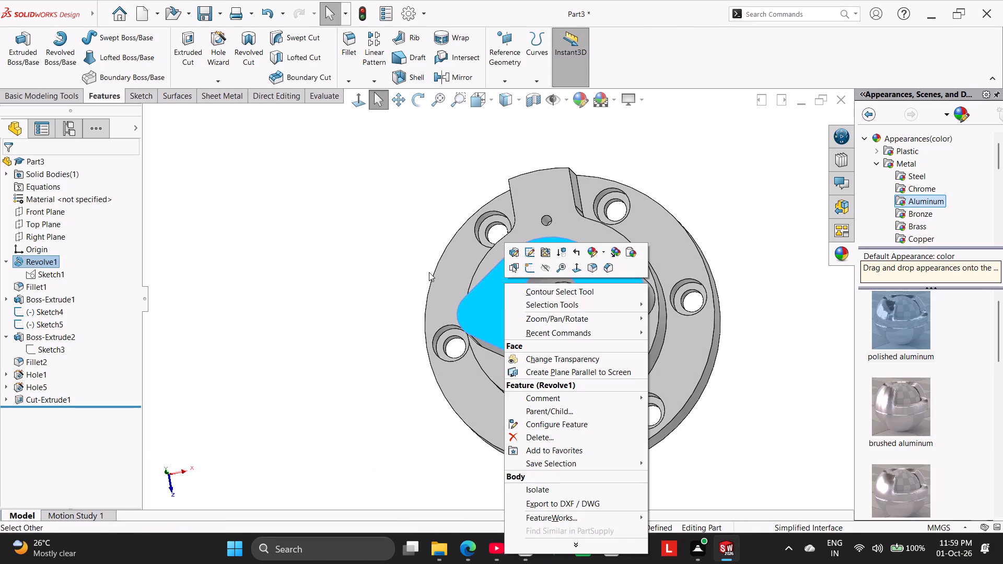
pyautogui.click(366, 271)
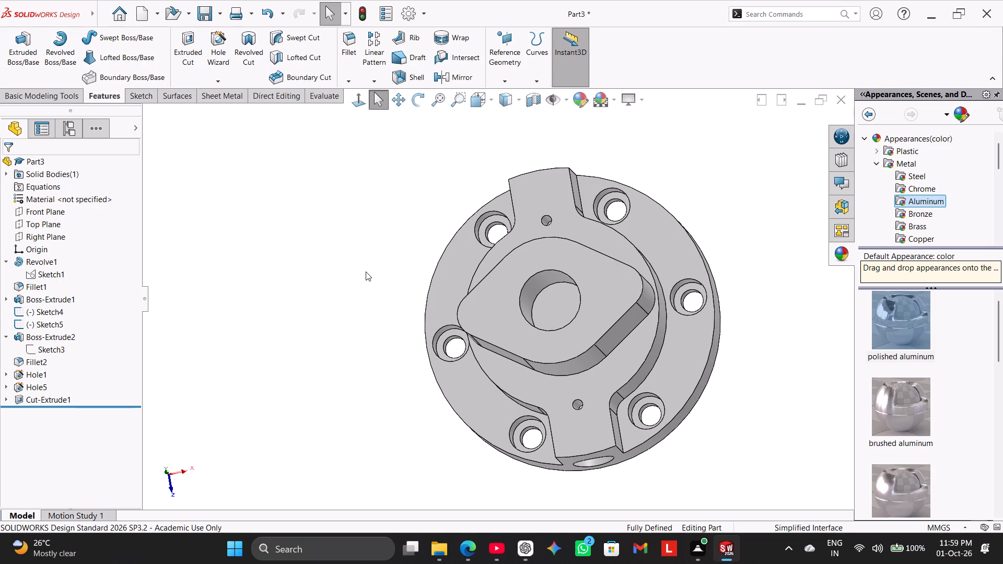
# Start a Hole Wizard hole and compare the legacy hole types, examining each one's section preview and dimensions.
pyautogui.click(219, 57)
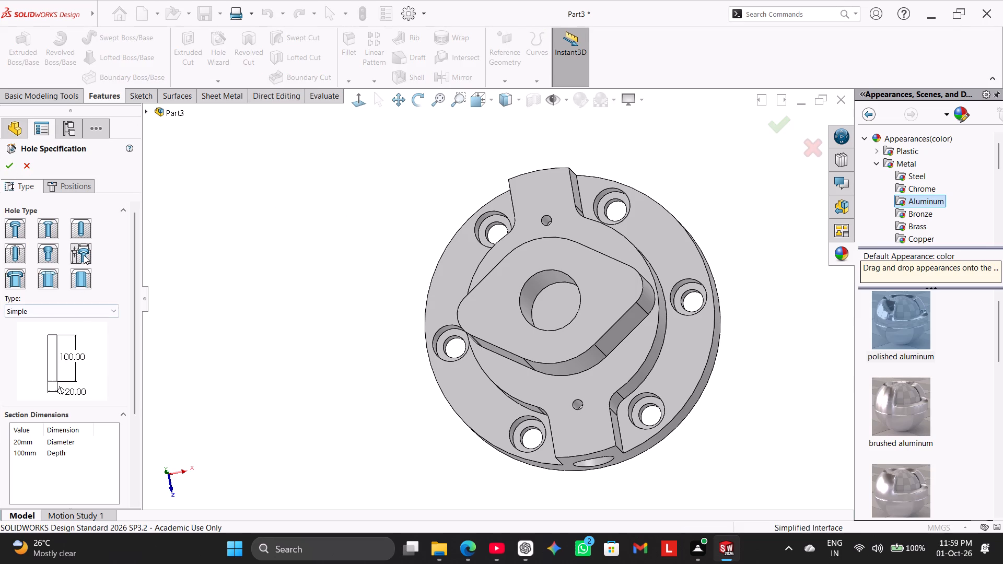
pyautogui.click(88, 310)
pyautogui.click(76, 325)
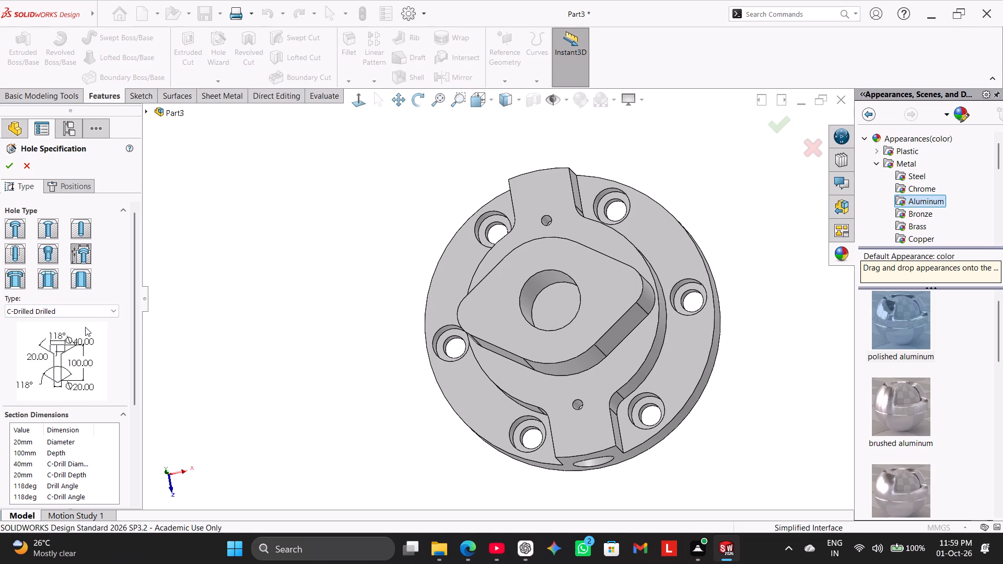
pyautogui.click(98, 312)
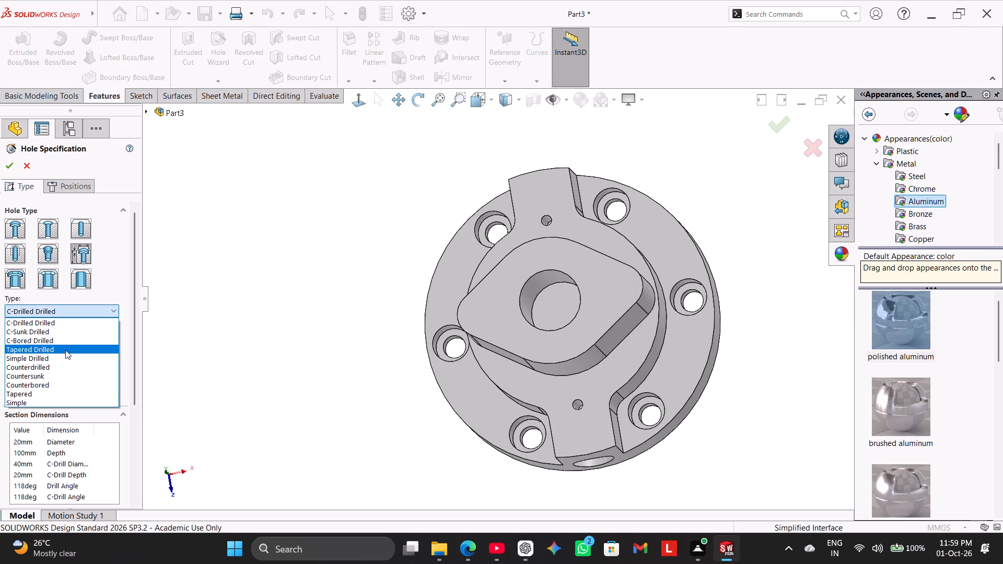
pyautogui.click(65, 350)
pyautogui.click(96, 312)
pyautogui.click(53, 357)
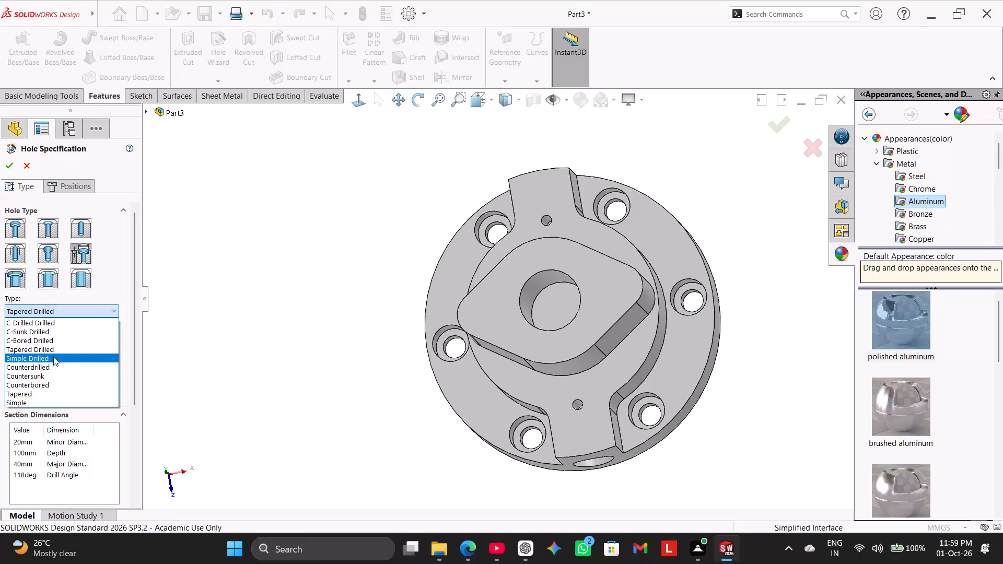
pyautogui.click(108, 307)
pyautogui.click(55, 367)
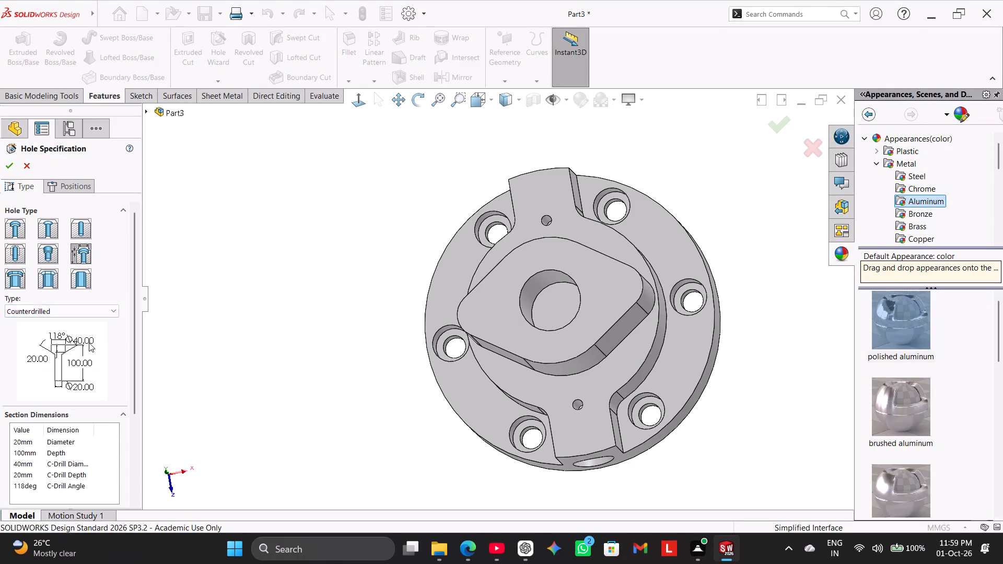
pyautogui.click(101, 314)
pyautogui.click(57, 373)
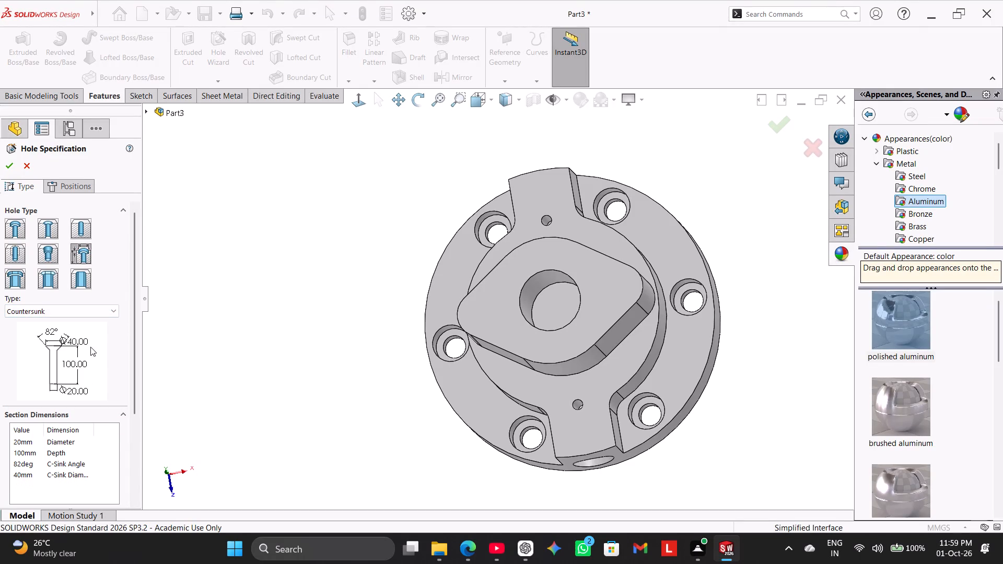
pyautogui.click(99, 311)
pyautogui.click(53, 385)
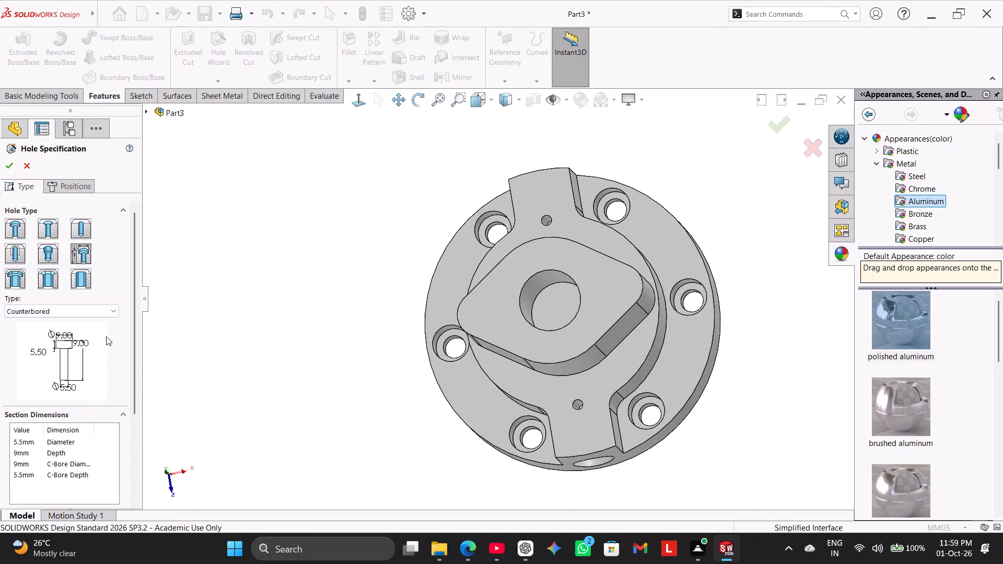
pyautogui.click(113, 308)
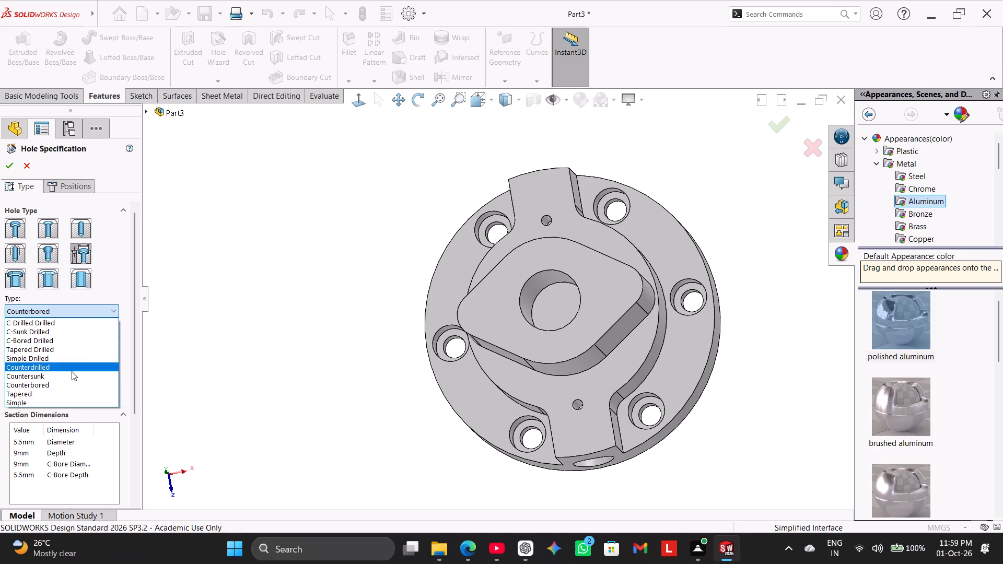
pyautogui.click(70, 392)
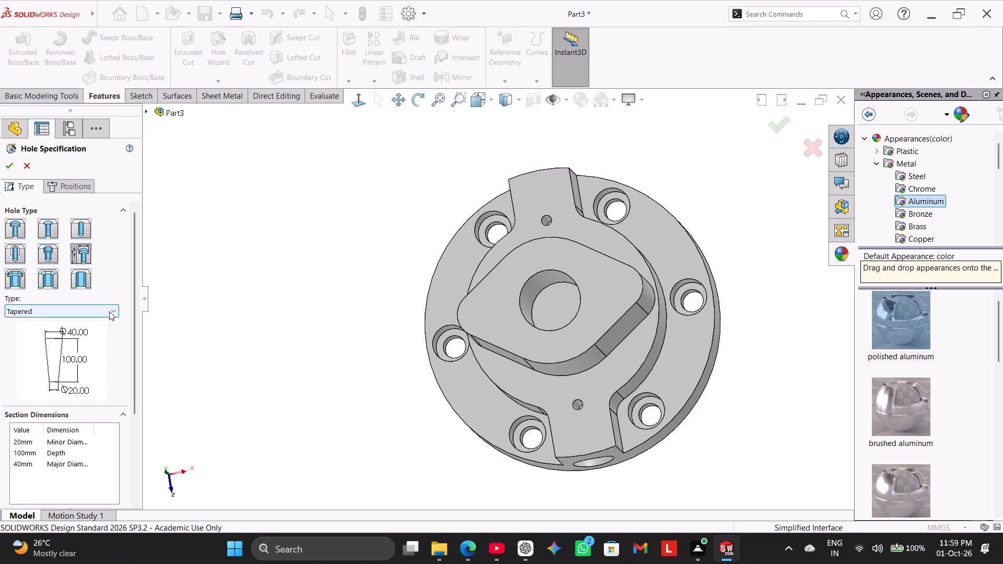
pyautogui.click(109, 311)
pyautogui.click(76, 401)
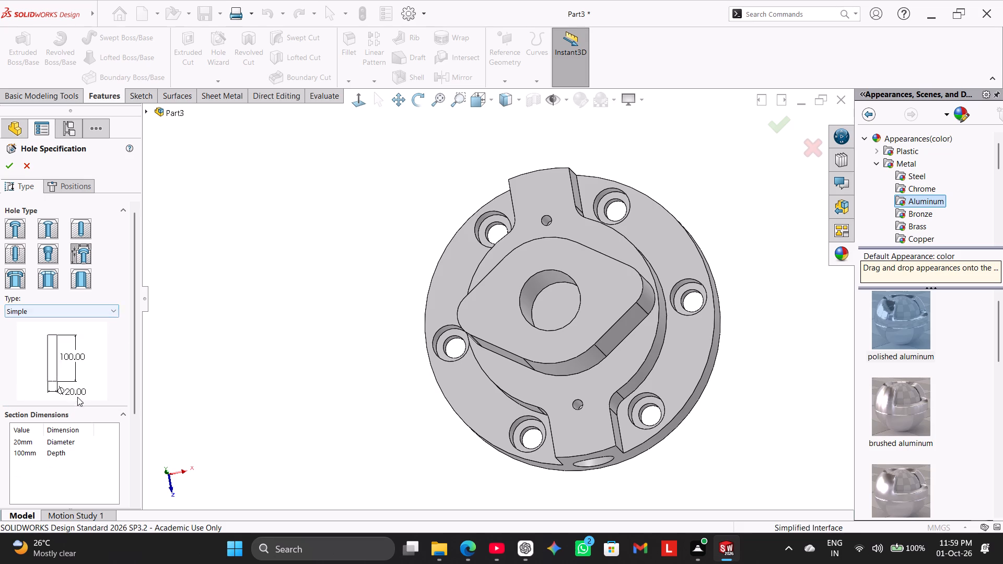
pyautogui.click(115, 307)
pyautogui.click(91, 319)
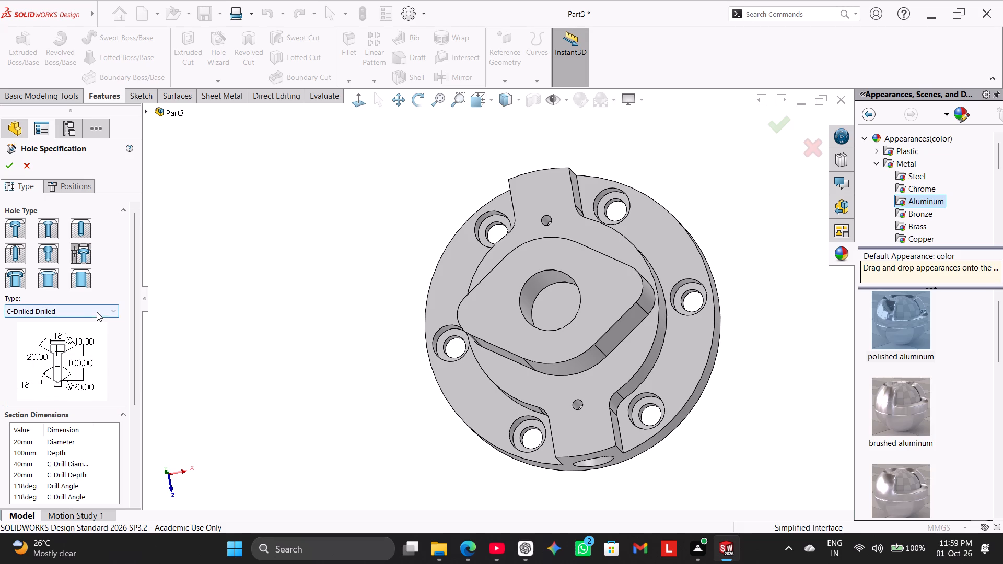
pyautogui.click(98, 311)
pyautogui.click(89, 330)
pyautogui.click(99, 311)
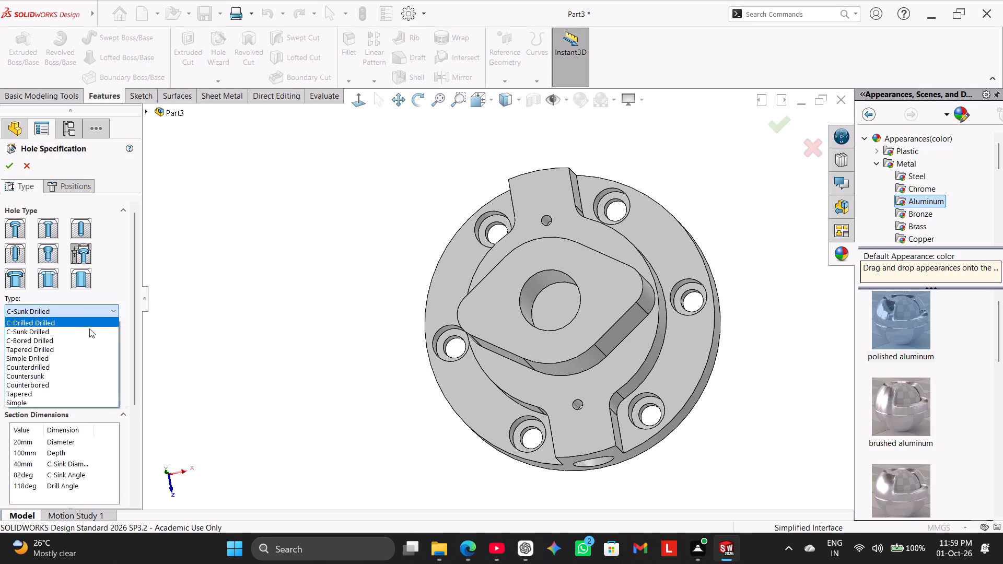
pyautogui.click(89, 338)
pyautogui.click(102, 312)
pyautogui.click(89, 350)
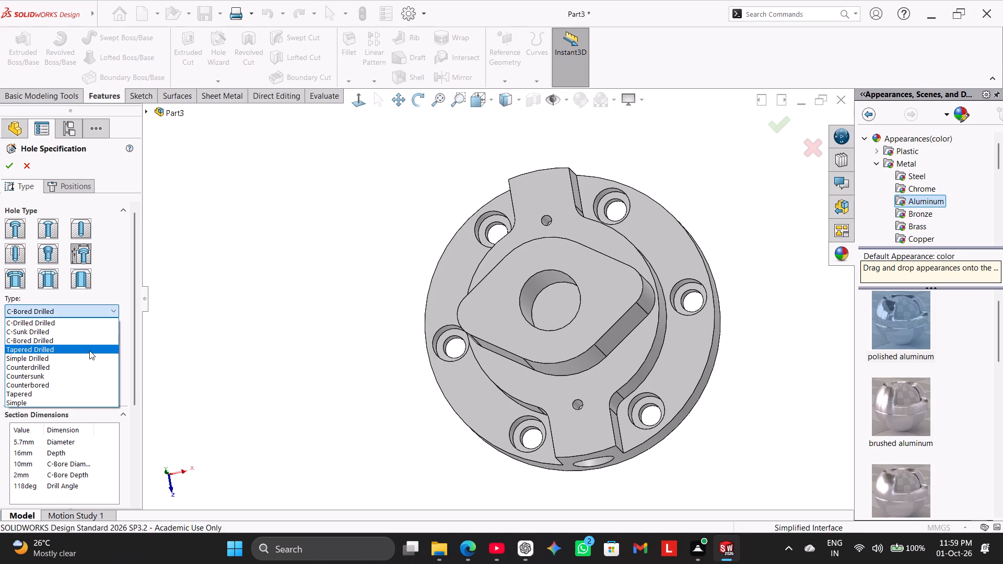
pyautogui.click(103, 312)
pyautogui.click(88, 359)
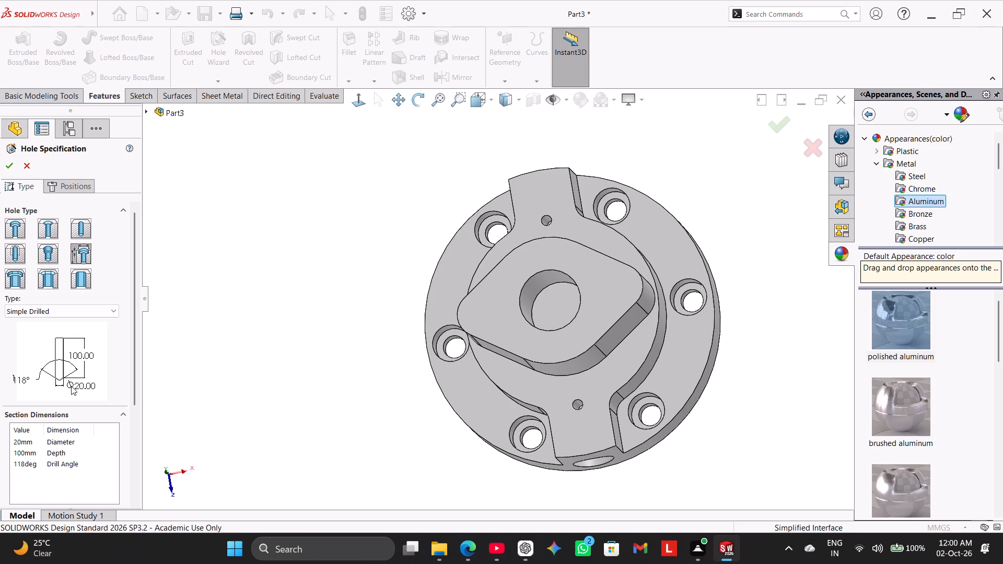
pyautogui.moveTo(137, 380); pyautogui.dragTo(133, 422)
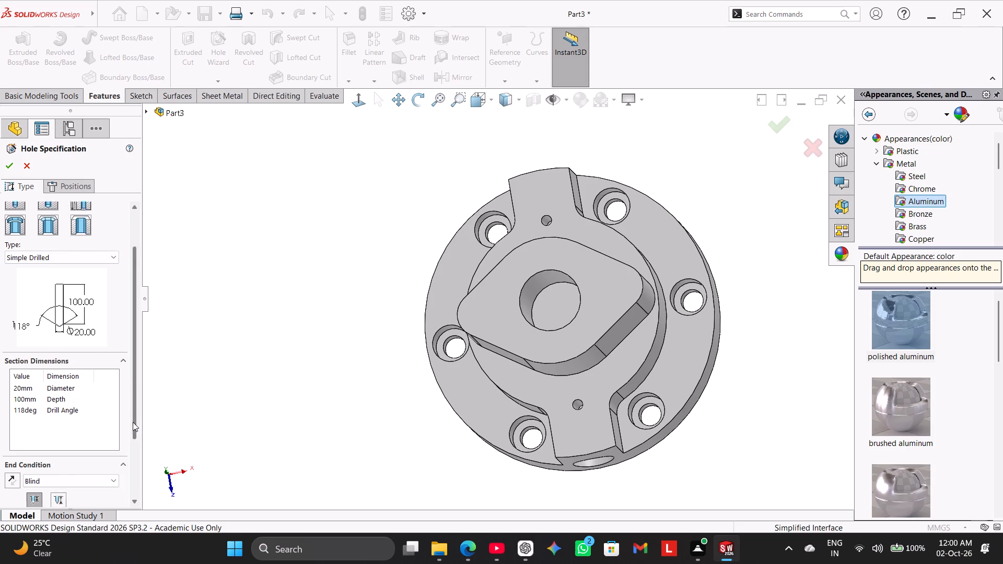
pyautogui.moveTo(133, 422); pyautogui.dragTo(133, 433)
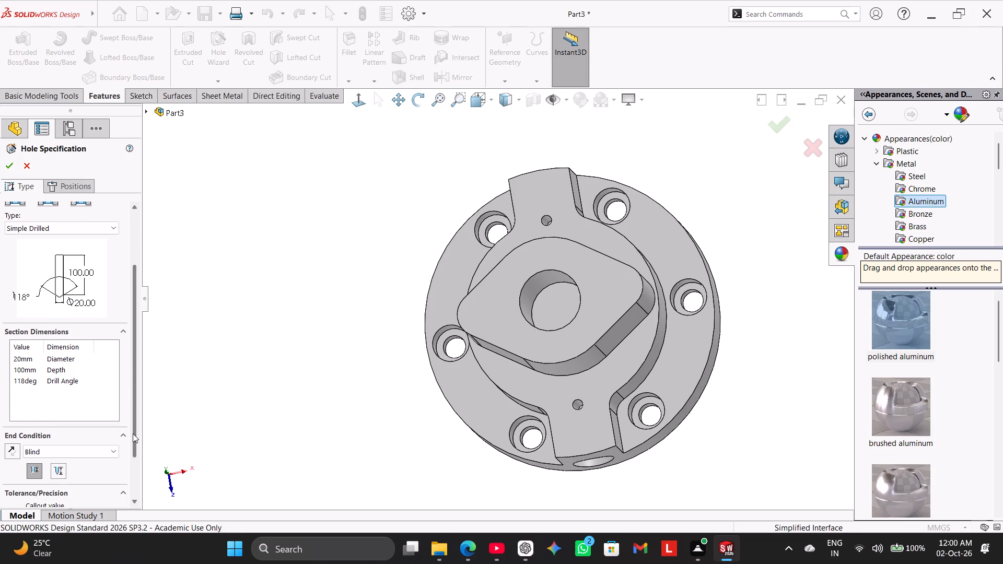
pyautogui.moveTo(133, 433); pyautogui.dragTo(137, 338)
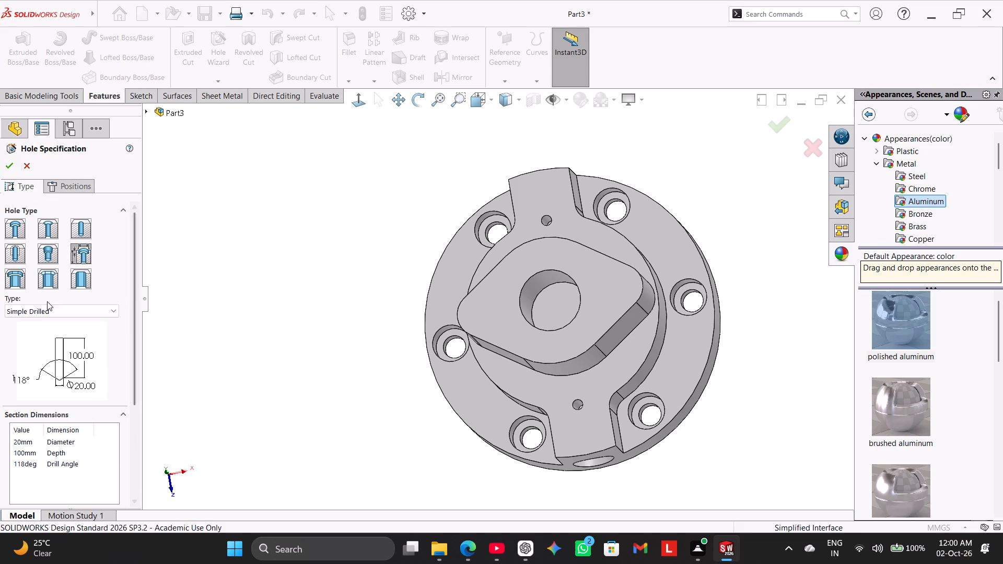
# Compare the straight tap and legacy hole options, and set the hole to the legacy Simple Drilled type.
pyautogui.click(18, 249)
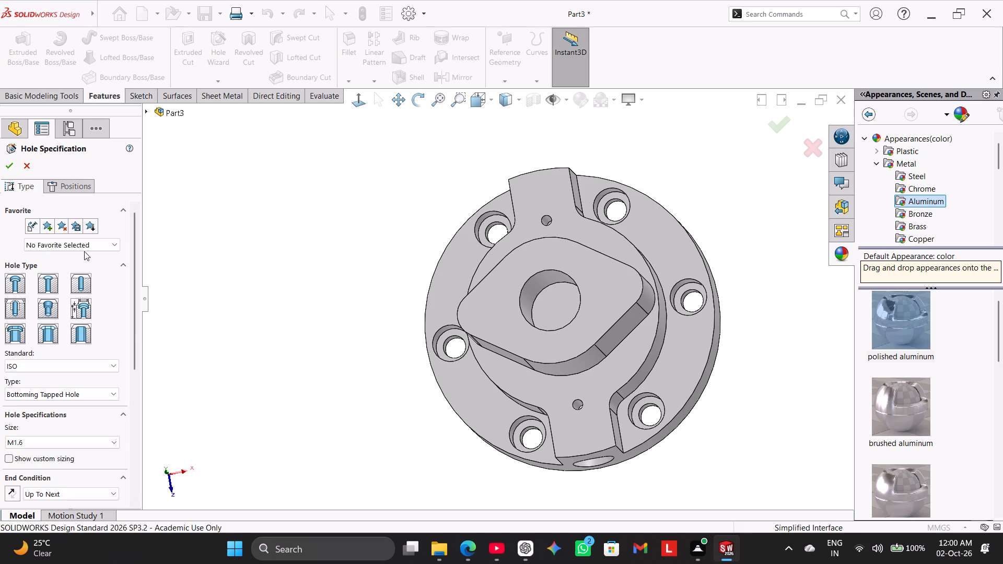
pyautogui.click(81, 311)
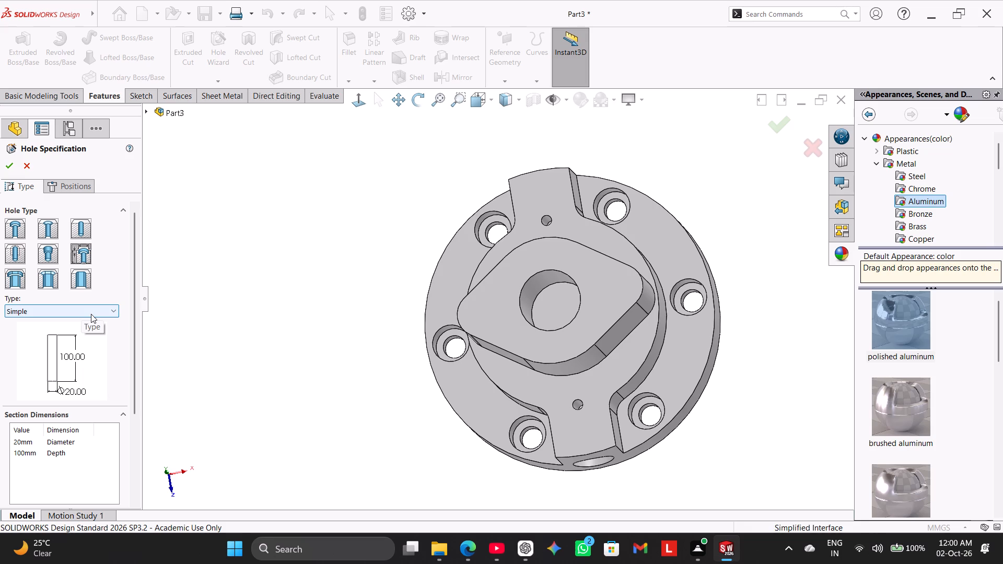
pyautogui.click(91, 314)
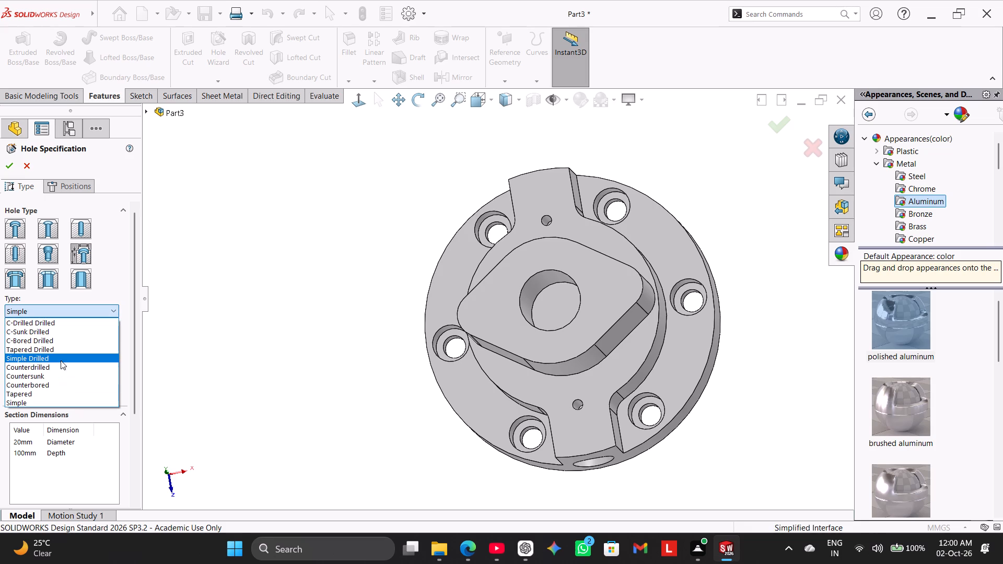
pyautogui.click(61, 360)
pyautogui.click(90, 314)
pyautogui.click(73, 370)
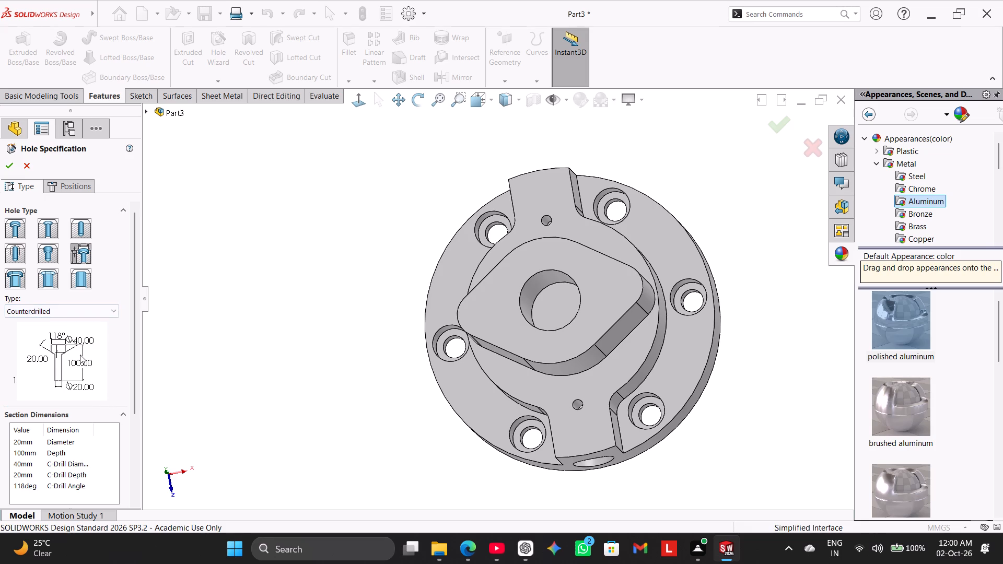
pyautogui.click(103, 307)
pyautogui.click(66, 361)
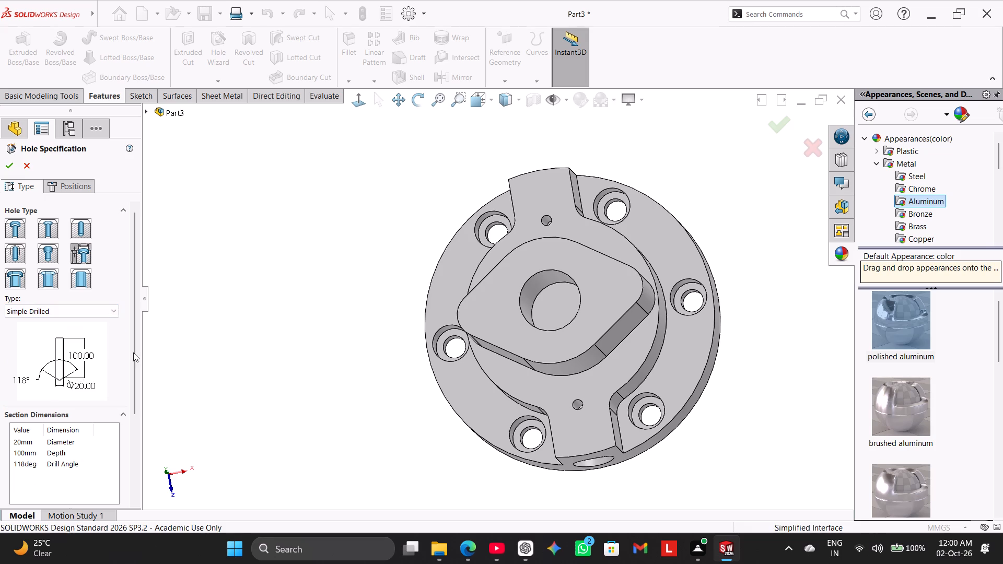
# Set the Simple Drilled hole's diameter to 5 mm.
pyautogui.doubleClick(30, 439)
pyautogui.press('5')
pyautogui.press('Return')
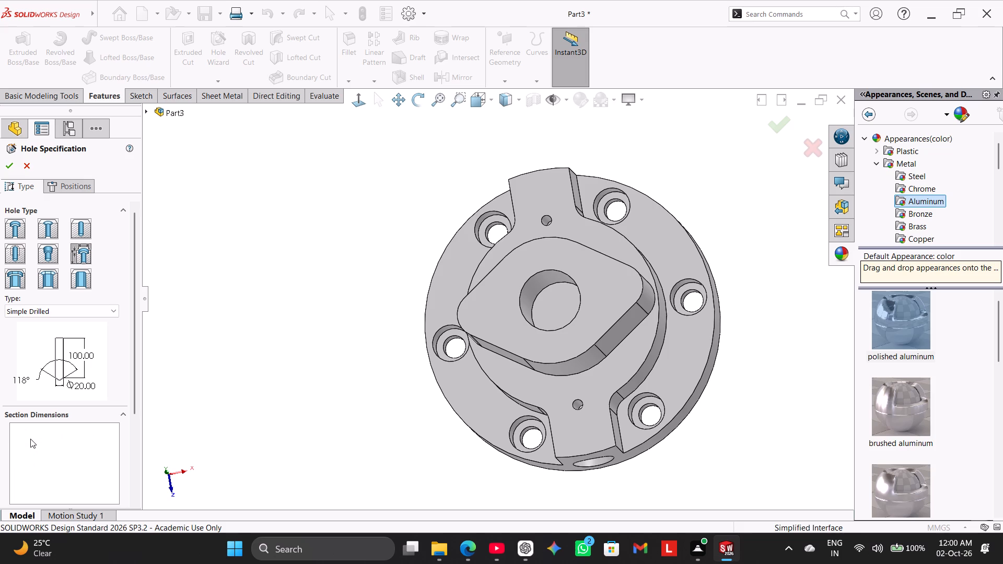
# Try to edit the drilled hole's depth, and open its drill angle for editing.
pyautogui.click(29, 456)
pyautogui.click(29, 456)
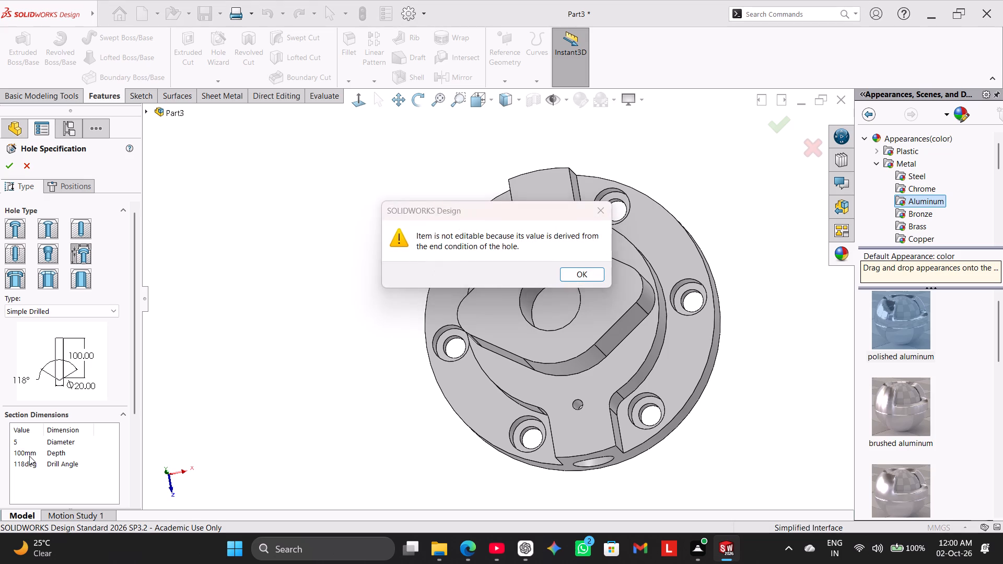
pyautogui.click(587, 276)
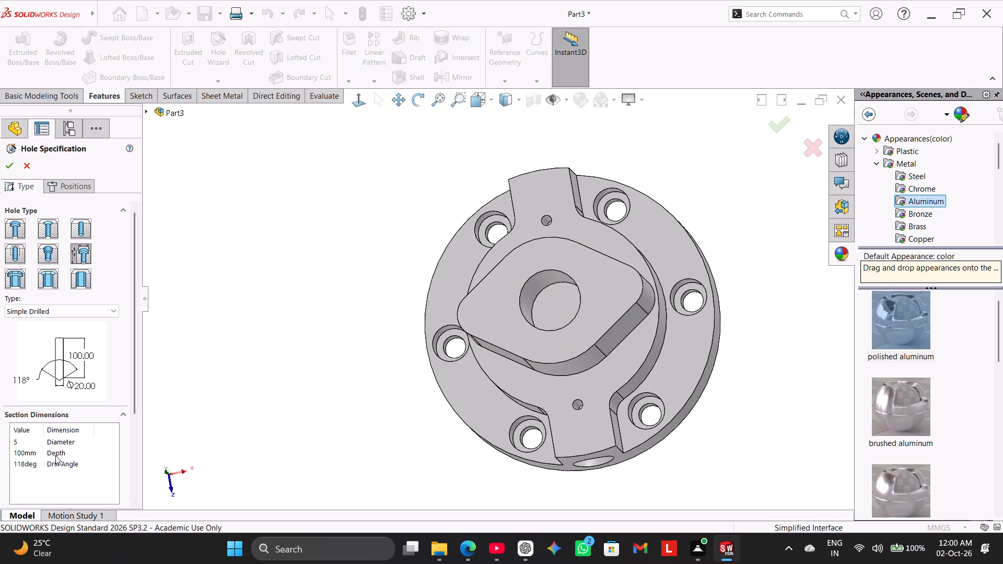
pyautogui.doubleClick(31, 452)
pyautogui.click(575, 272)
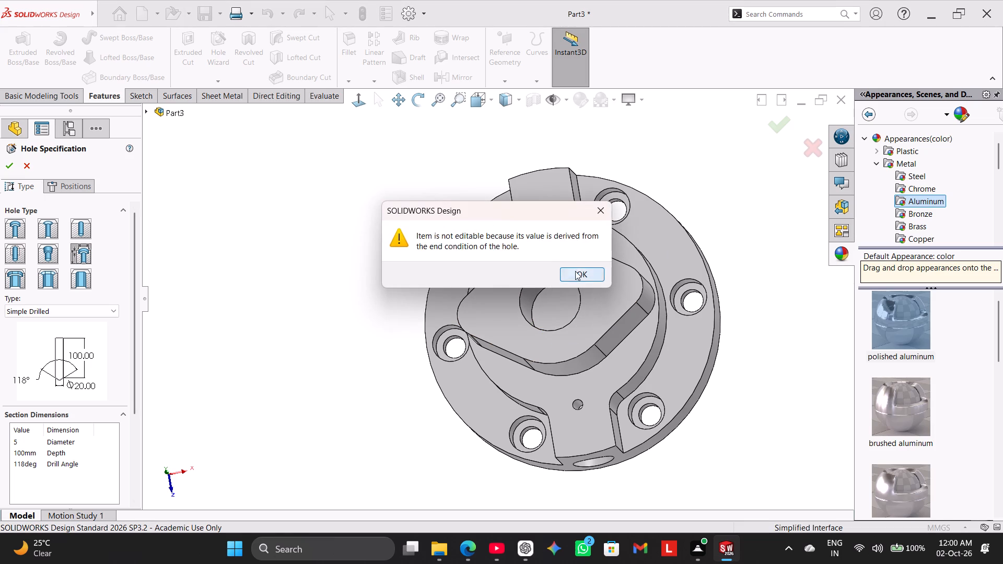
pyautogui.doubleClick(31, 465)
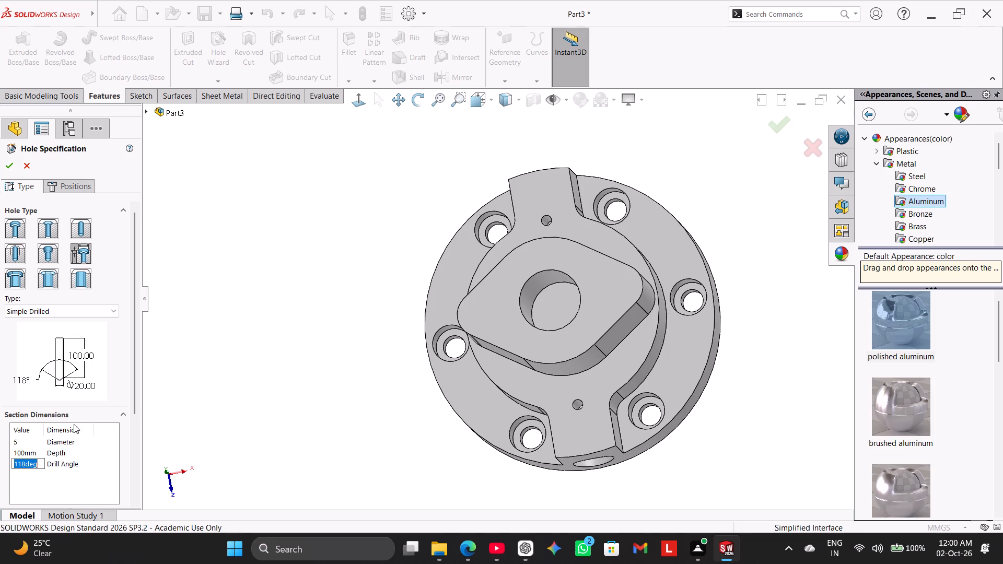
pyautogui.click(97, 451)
# Set the drilled hole's end condition to Blind with the depth measured to the shoulder.
pyautogui.moveTo(135, 405); pyautogui.dragTo(135, 425)
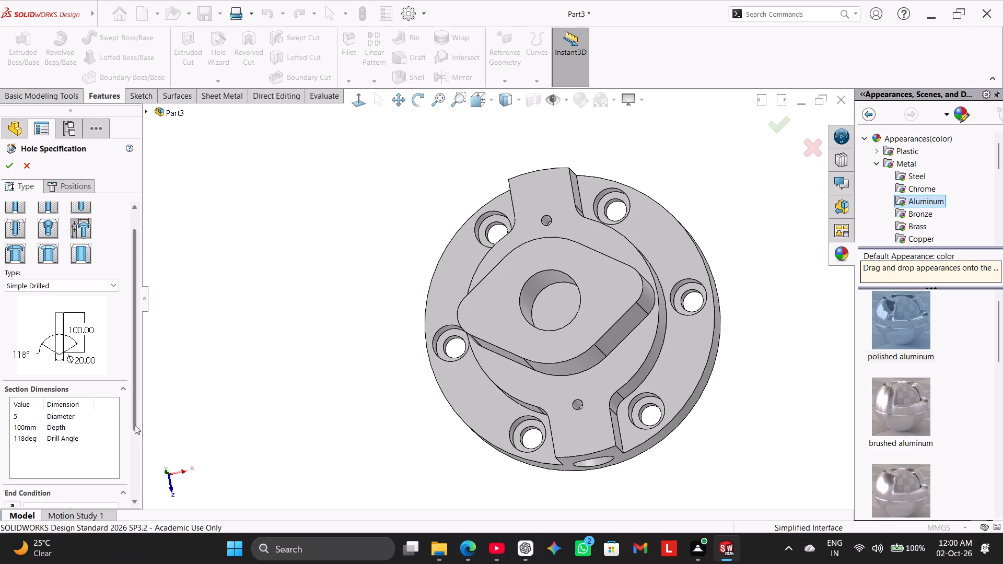
pyautogui.moveTo(135, 425); pyautogui.dragTo(131, 472)
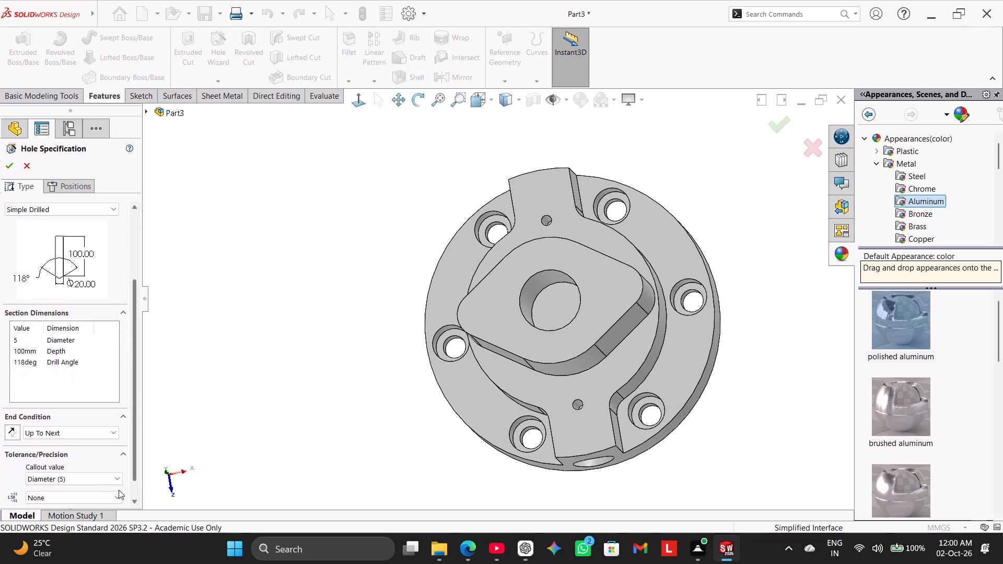
pyautogui.click(91, 432)
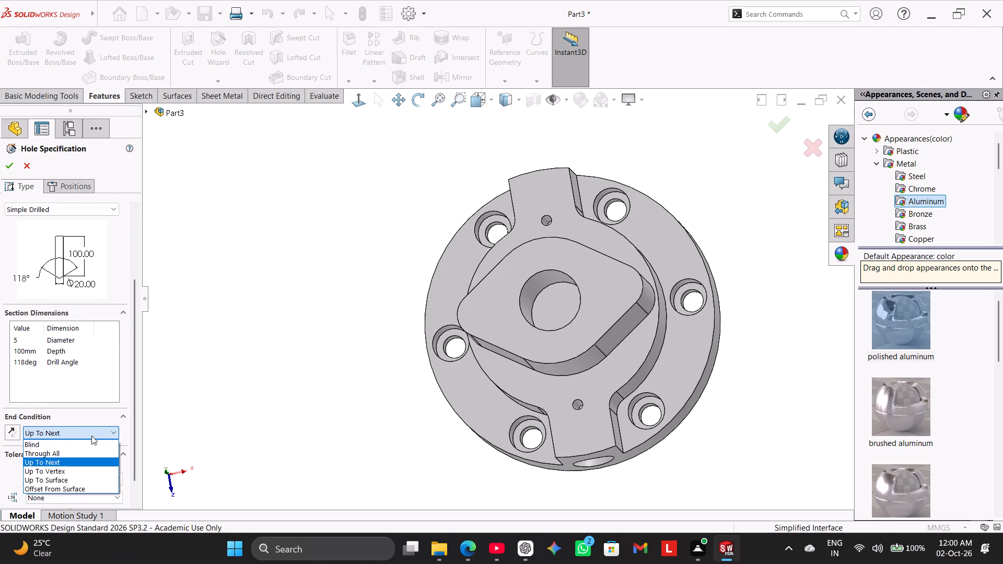
pyautogui.click(83, 446)
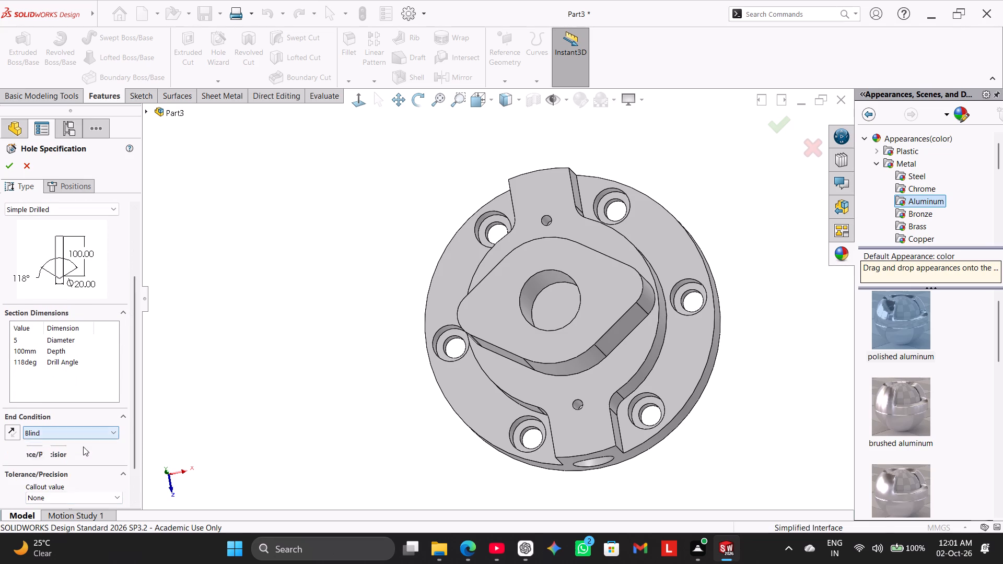
pyautogui.scroll(-1, 89, 452)
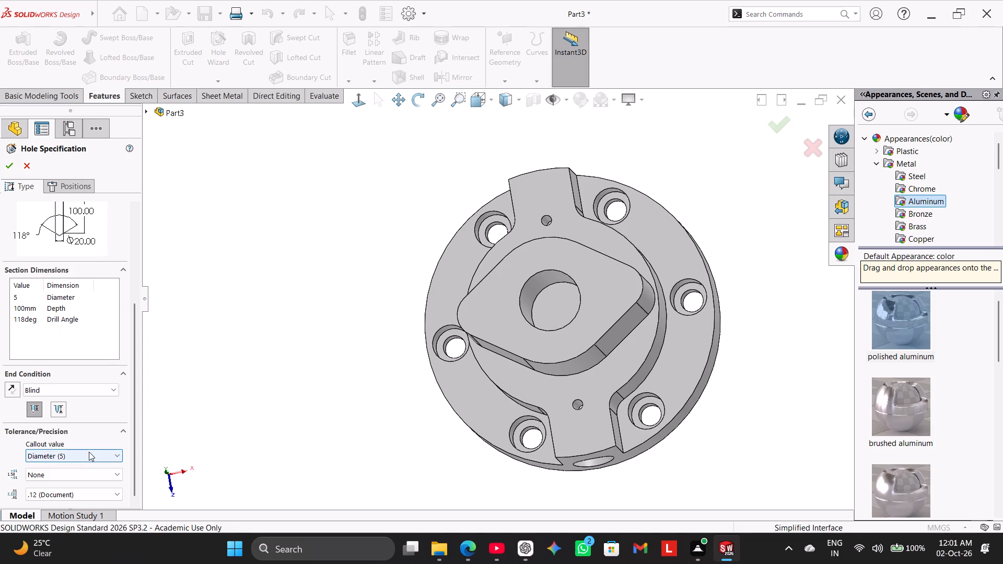
pyautogui.click(71, 389)
pyautogui.click(74, 398)
pyautogui.click(32, 414)
# Examine the drilled hole's callout value and tolerance options.
pyautogui.click(56, 456)
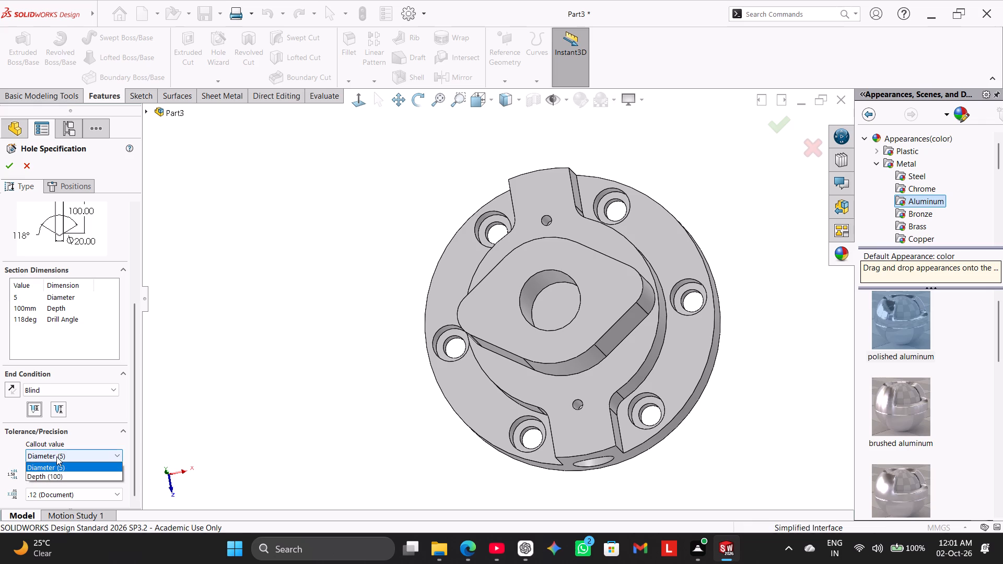
pyautogui.click(56, 456)
pyautogui.click(79, 455)
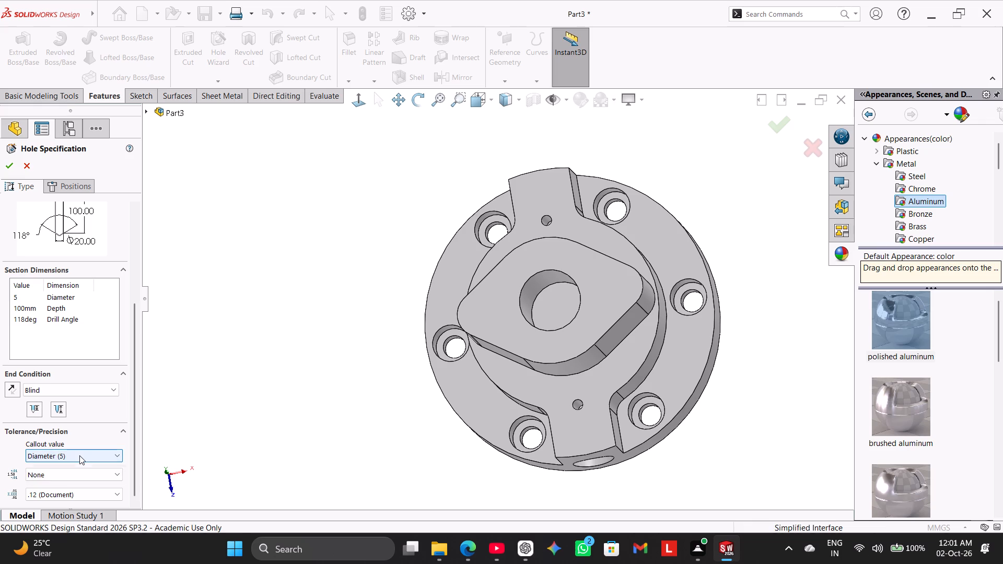
pyautogui.click(83, 474)
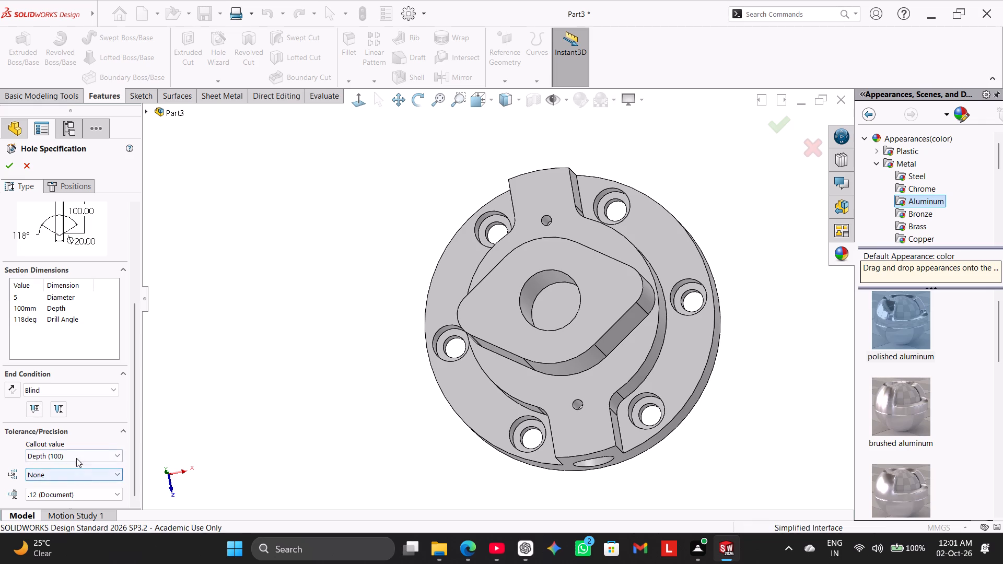
pyautogui.click(76, 458)
pyautogui.click(75, 463)
pyautogui.click(71, 474)
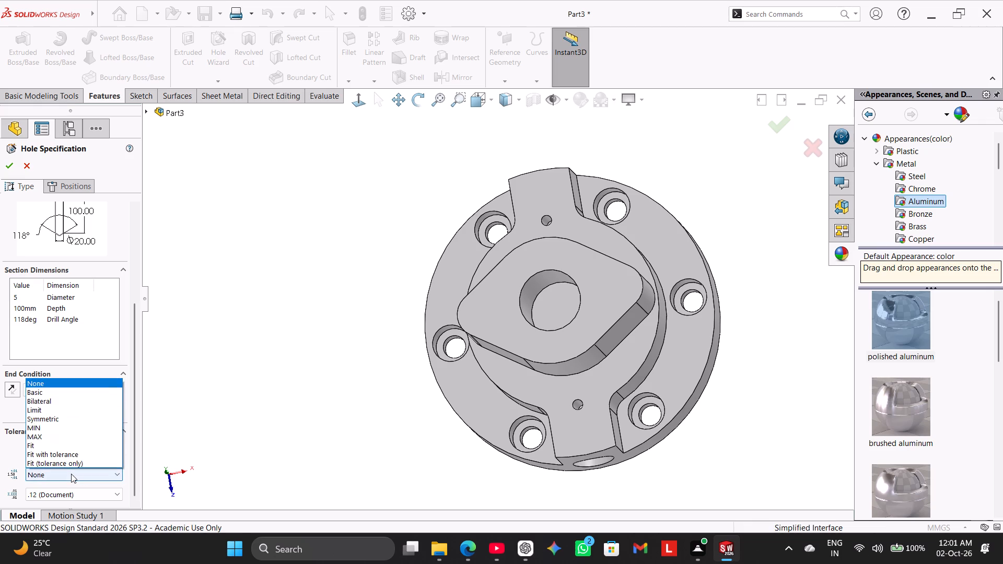
pyautogui.click(71, 474)
pyautogui.moveTo(133, 397); pyautogui.dragTo(132, 479)
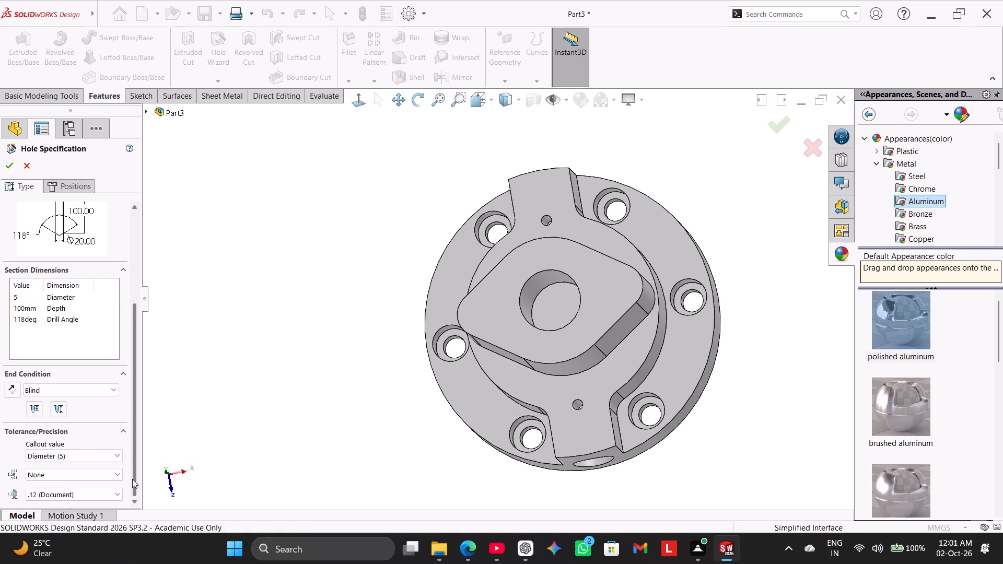
pyautogui.moveTo(132, 479); pyautogui.dragTo(124, 479)
# Set the drilled hole's depth to 7.5 mm.
pyautogui.tripleClick(17, 310)
pyautogui.click(17, 310)
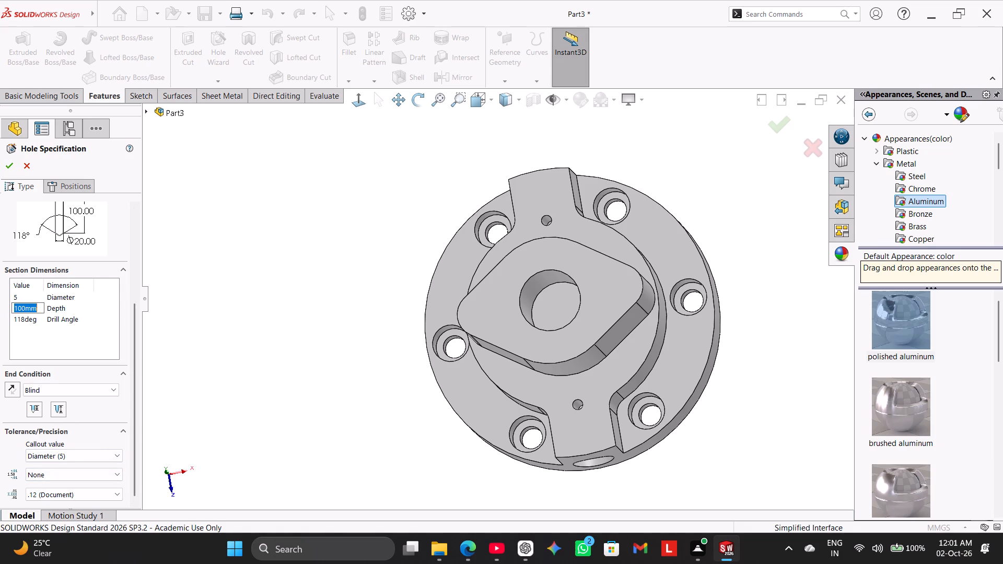
pyautogui.write('7.5')
pyautogui.press('Return')
pyautogui.click(264, 248)
# Position two drilled holes on the boss's top face, one at the arc centre of each rounded lobe.
pyautogui.click(66, 181)
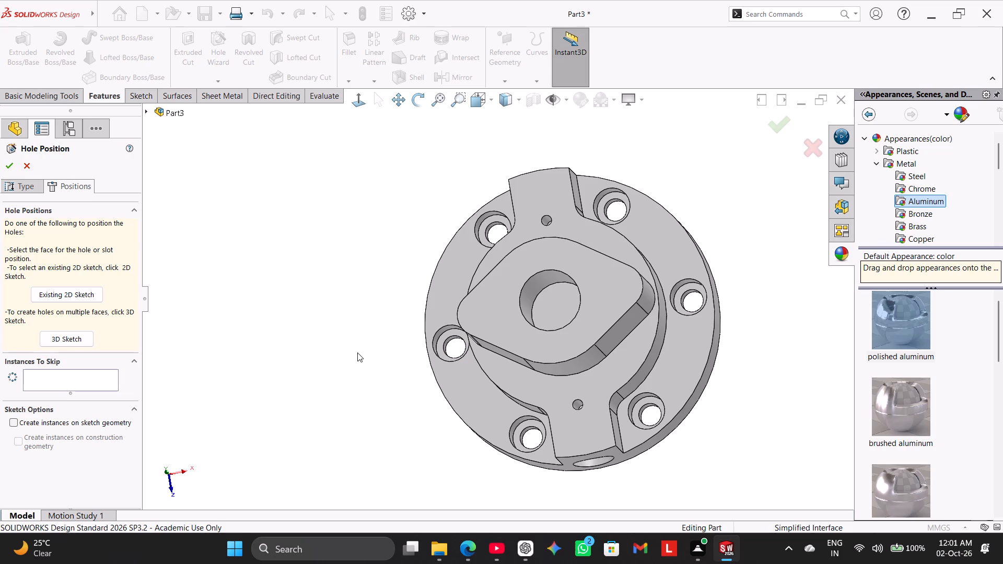
pyautogui.moveTo(356, 351); pyautogui.dragTo(370, 374, button='middle')
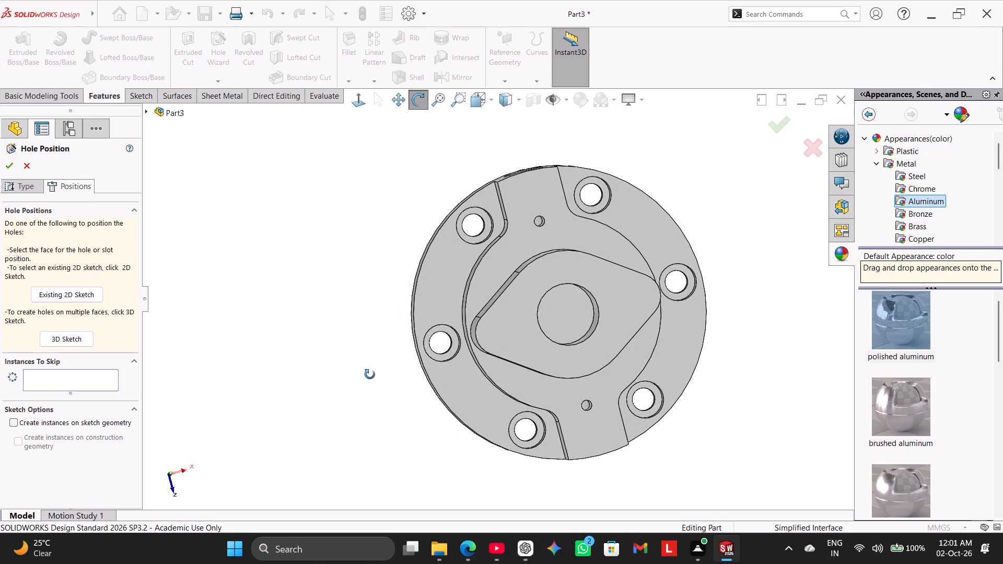
pyautogui.moveTo(370, 374); pyautogui.dragTo(370, 374, button='middle')
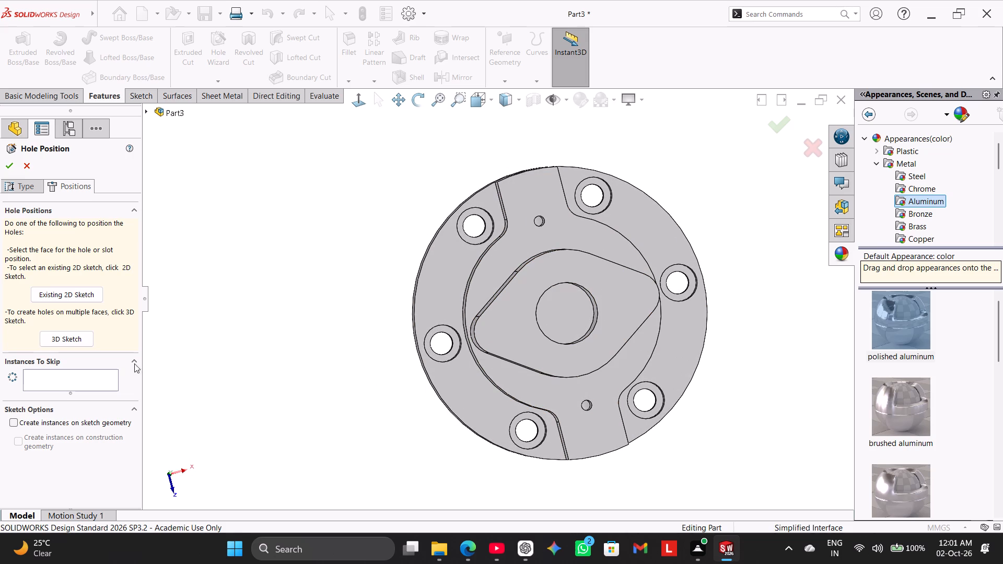
pyautogui.click(97, 378)
pyautogui.click(510, 338)
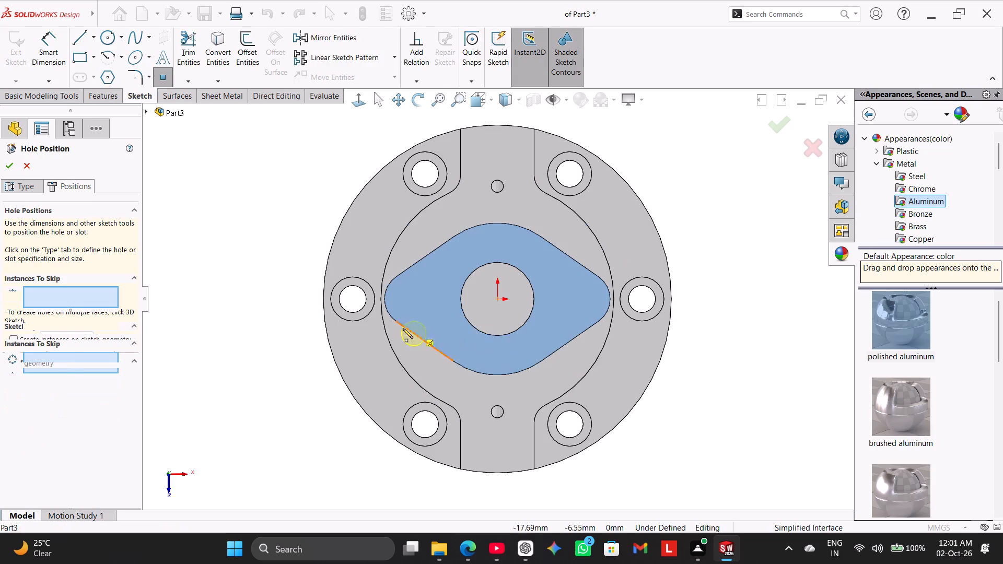
pyautogui.click(411, 298)
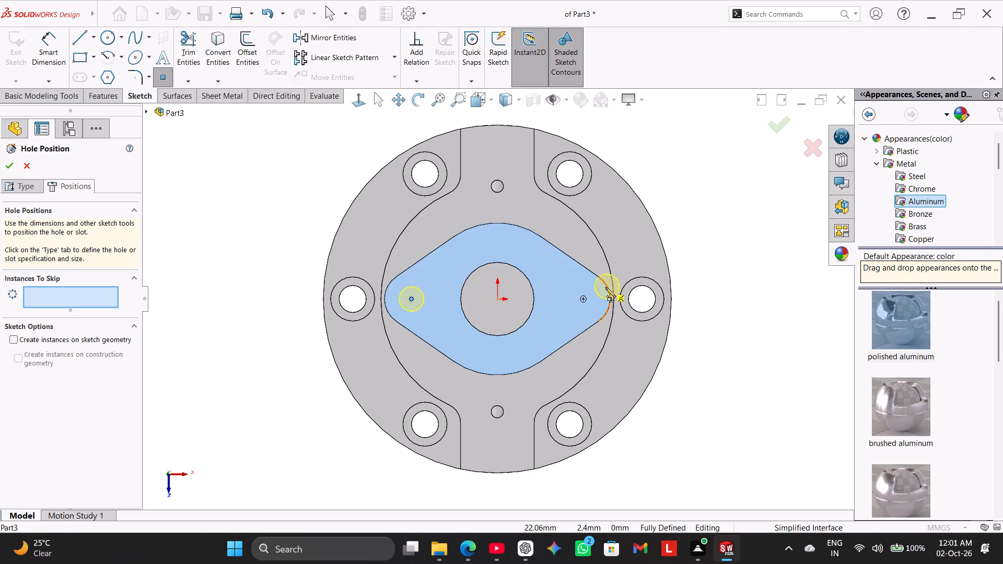
pyautogui.click(584, 298)
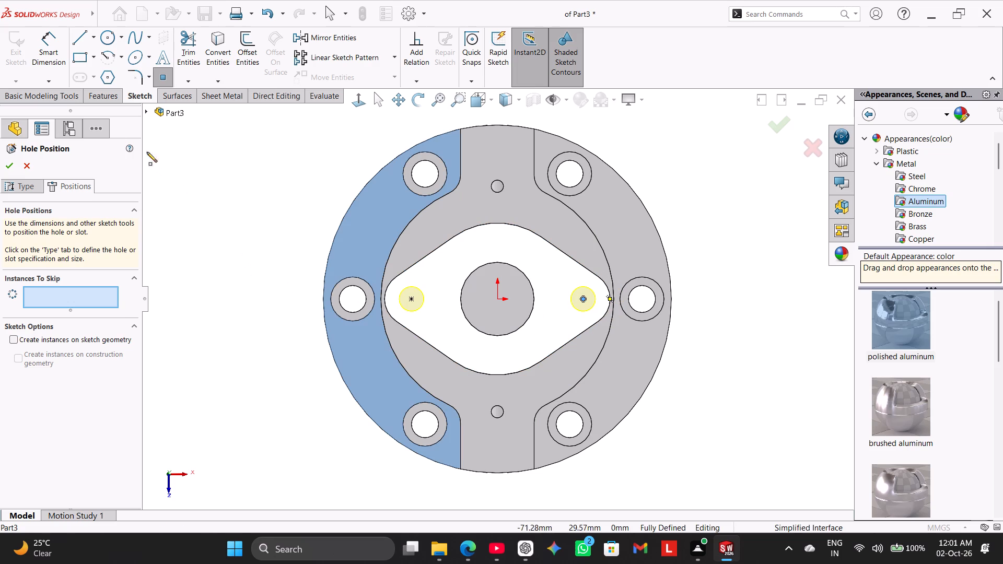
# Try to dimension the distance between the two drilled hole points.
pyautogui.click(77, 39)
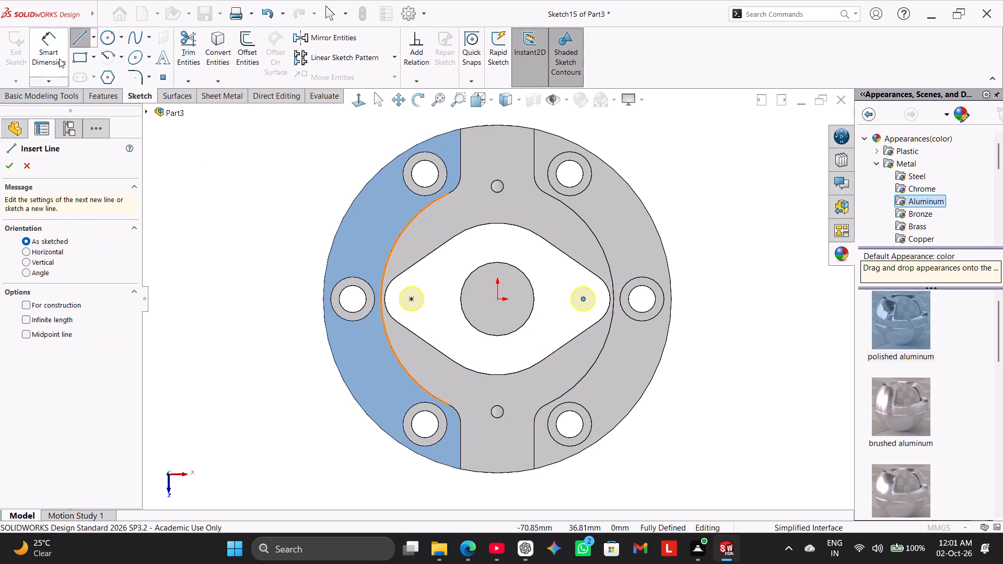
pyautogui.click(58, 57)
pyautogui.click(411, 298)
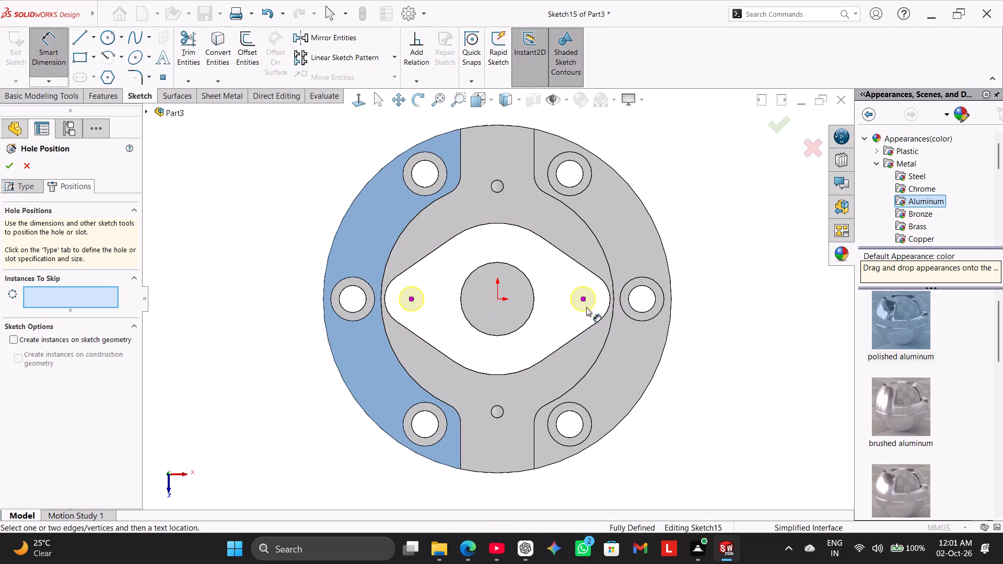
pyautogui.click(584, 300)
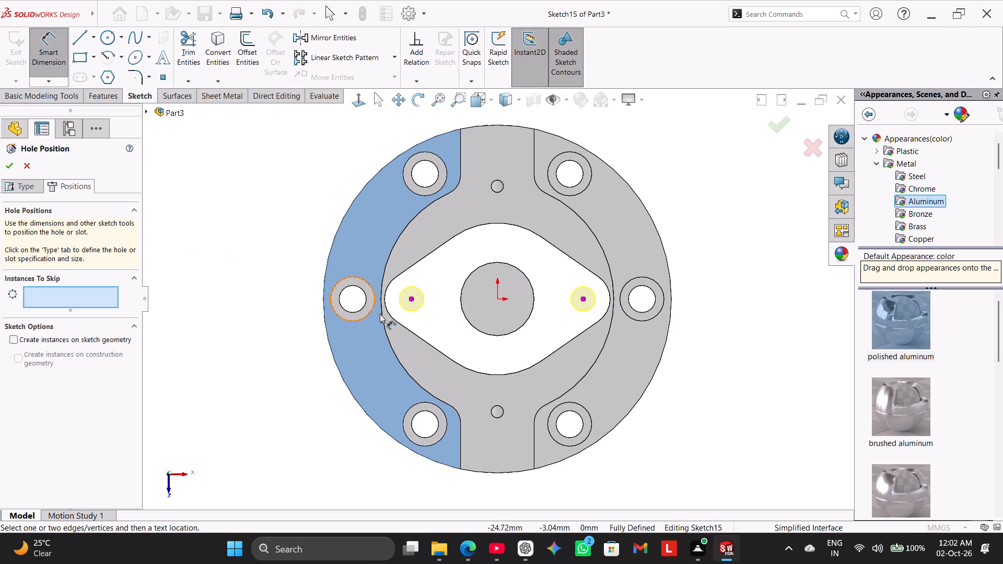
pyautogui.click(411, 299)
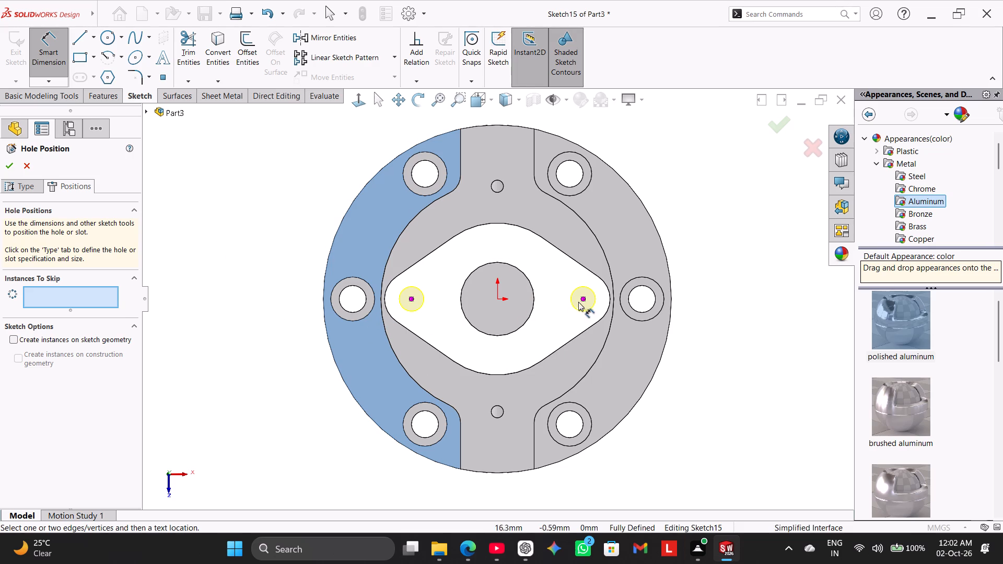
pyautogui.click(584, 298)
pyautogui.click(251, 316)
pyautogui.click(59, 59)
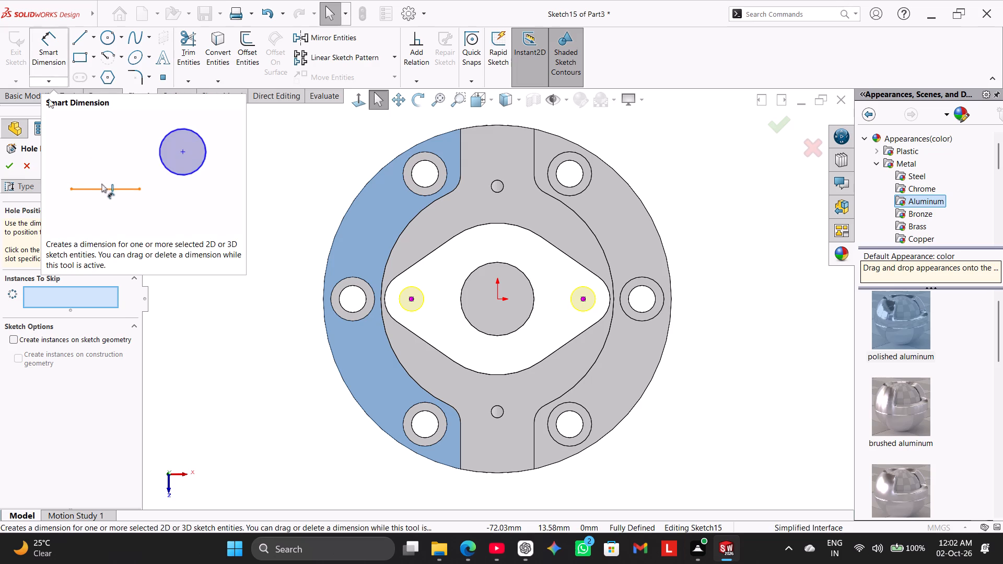
# Finish the Simple Drilled hole feature with its two positions on the boss.
pyautogui.click(7, 166)
pyautogui.click(226, 336)
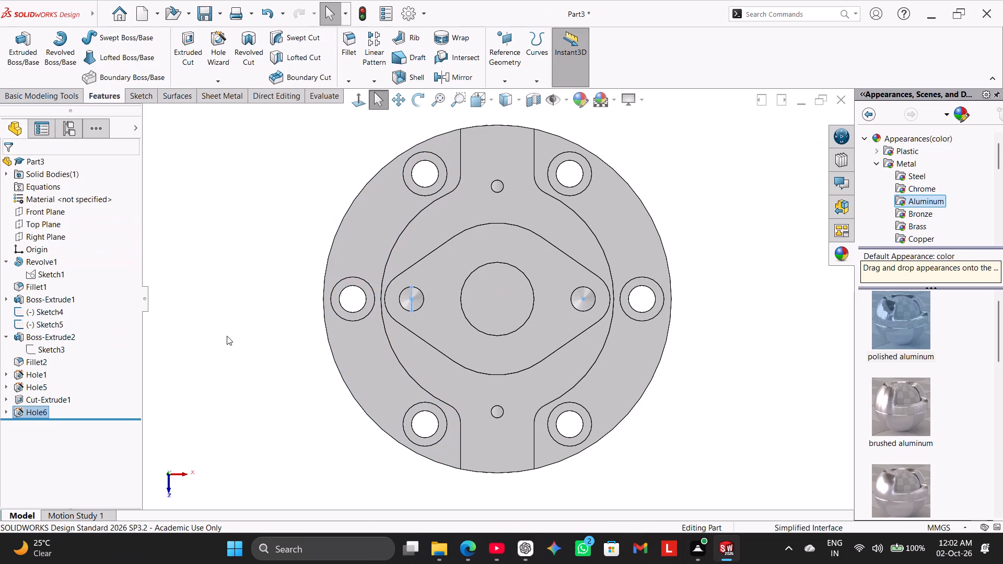
# Turn on shaded cosmetic threads in the document's detailing properties.
pyautogui.moveTo(227, 336); pyautogui.dragTo(242, 231, button='middle')
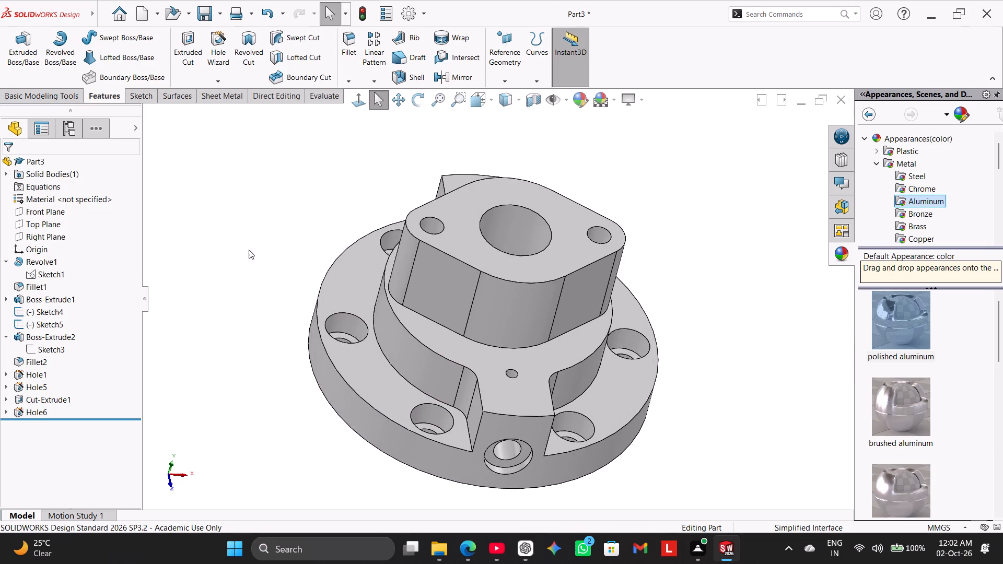
pyautogui.moveTo(251, 253); pyautogui.dragTo(228, 196, button='middle')
pyautogui.click(409, 17)
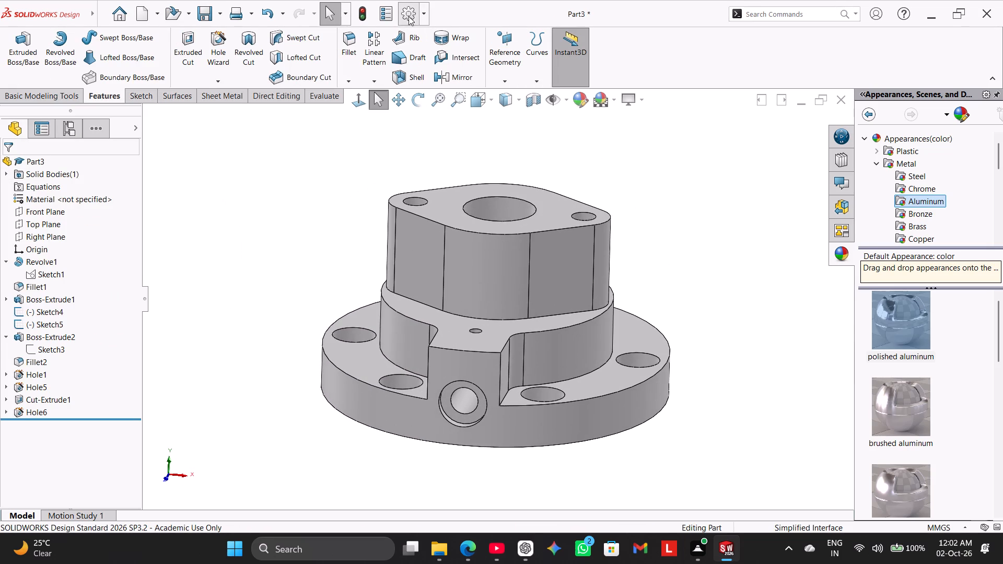
pyautogui.click(368, 91)
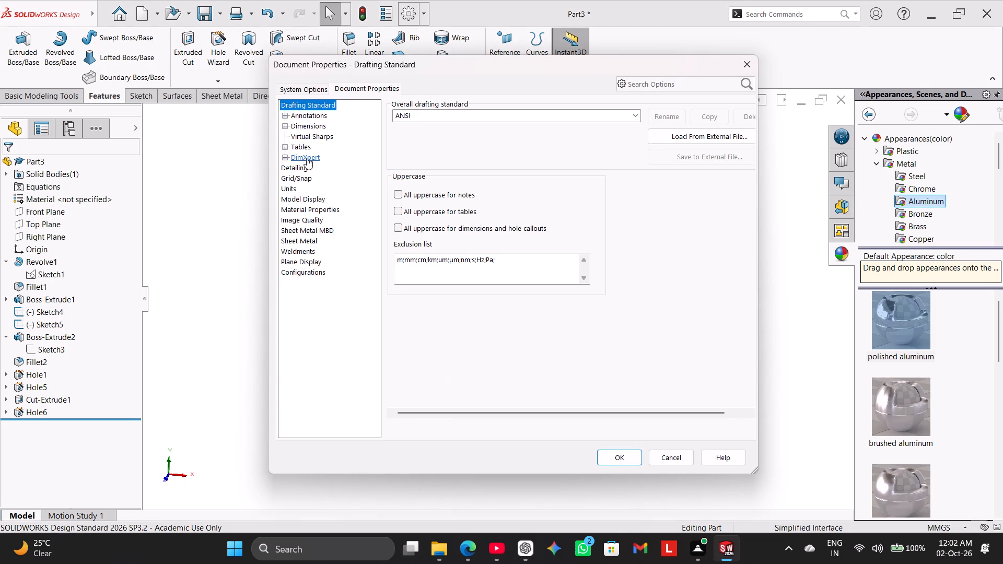
pyautogui.click(303, 166)
pyautogui.click(488, 114)
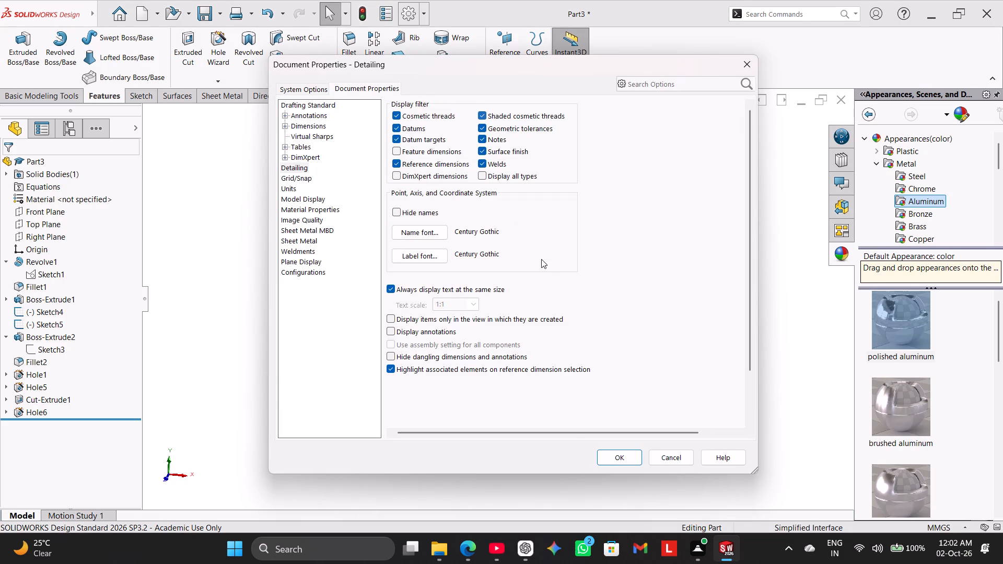
pyautogui.click(618, 461)
# Section the part through the Front Plane and examine the drilled holes, central bore and counterbores in the cut view.
pyautogui.moveTo(299, 339); pyautogui.dragTo(464, 246, button='right')
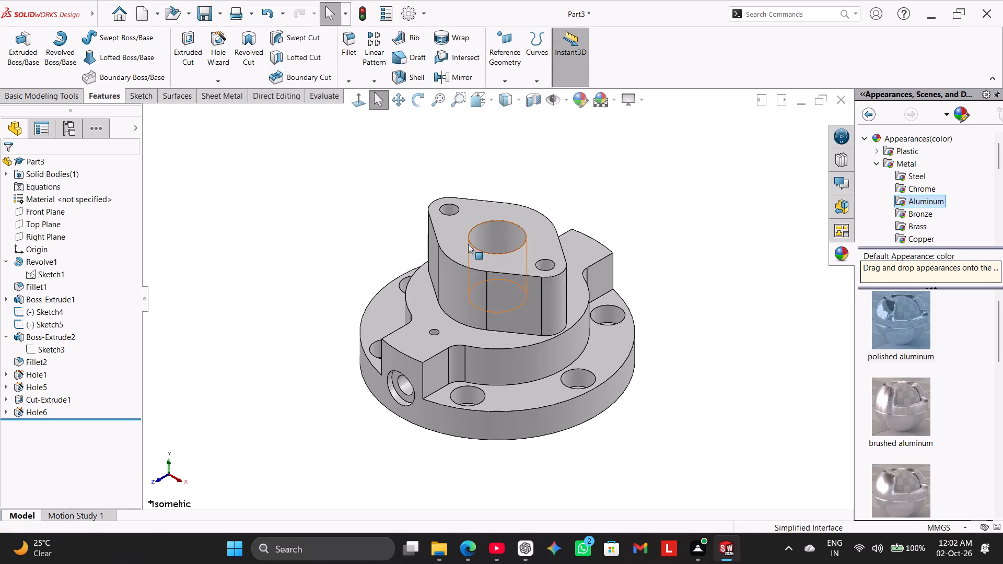
pyautogui.click(530, 100)
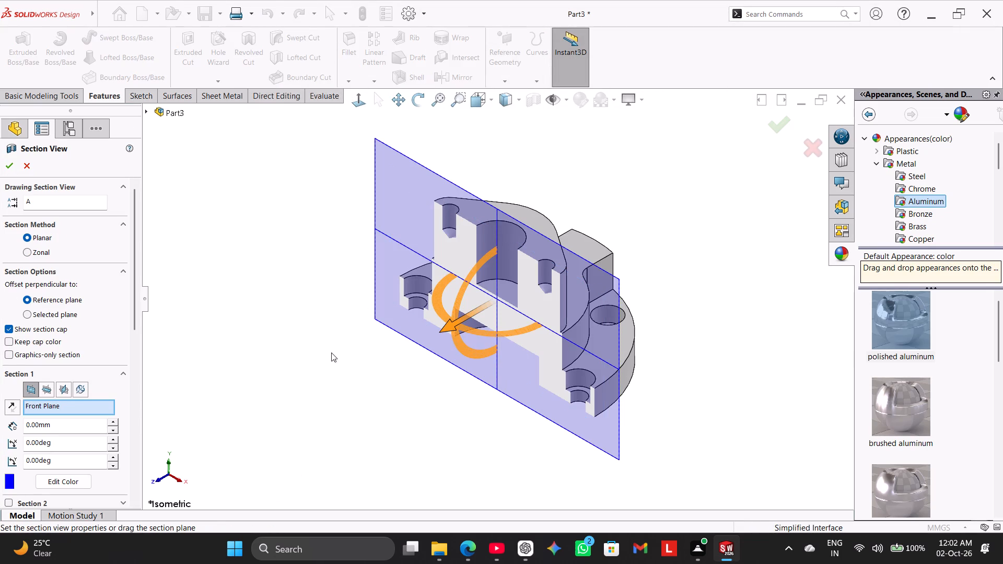
pyautogui.moveTo(333, 356); pyautogui.dragTo(368, 353, button='middle')
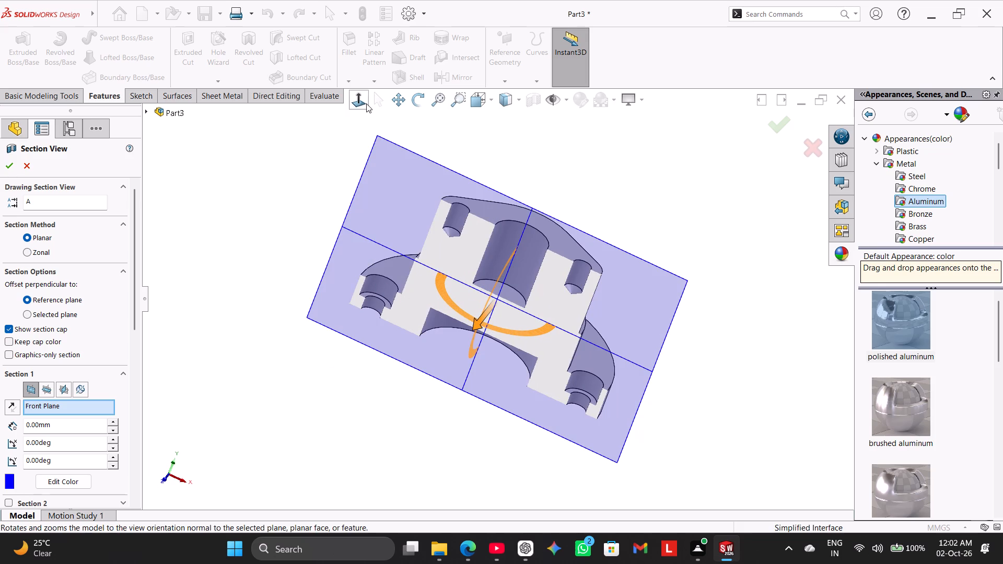
pyautogui.click(366, 103)
pyautogui.click(387, 486)
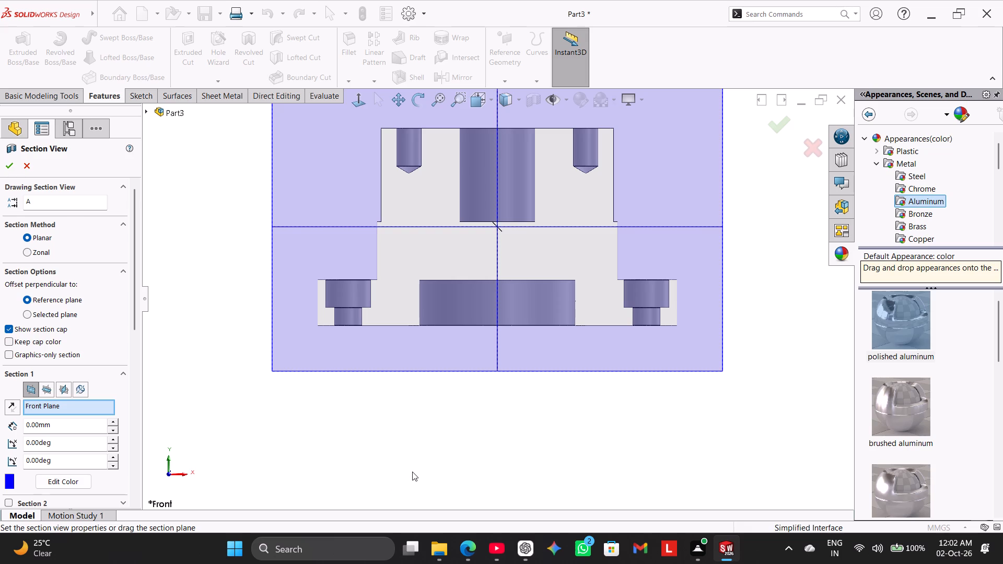
pyautogui.click(424, 459)
pyautogui.moveTo(417, 438); pyautogui.dragTo(442, 469, button='middle')
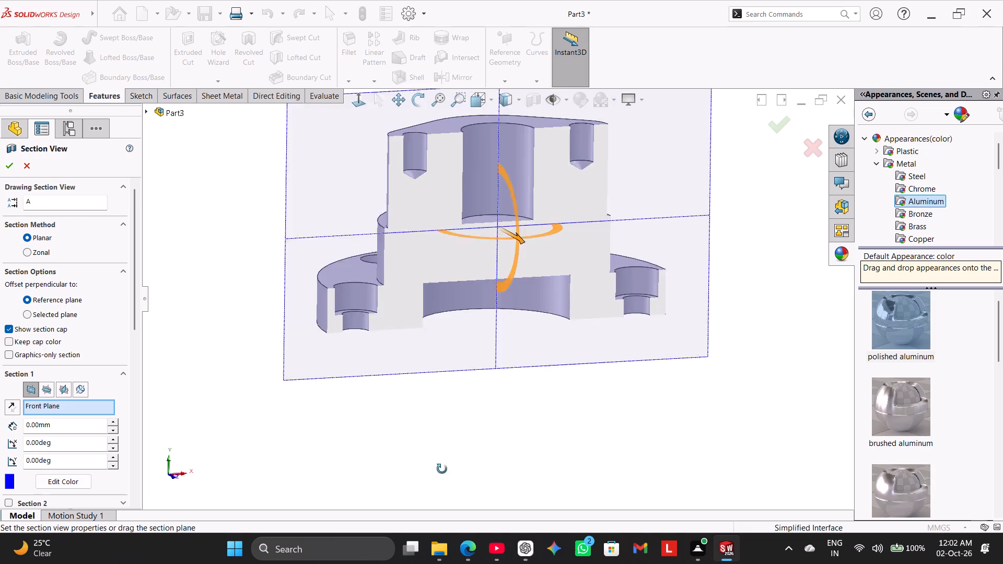
pyautogui.moveTo(442, 469); pyautogui.dragTo(424, 463, button='middle')
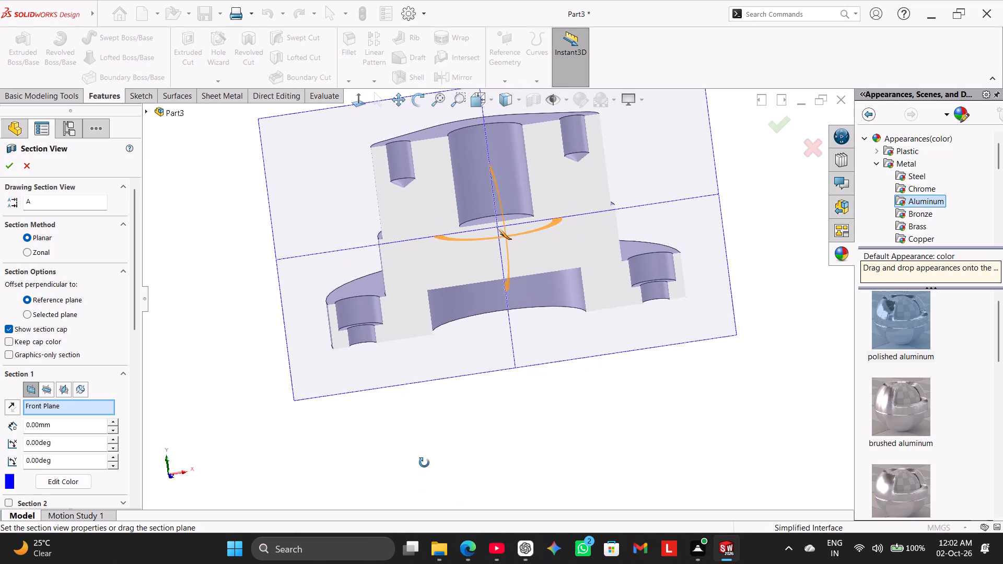
pyautogui.moveTo(424, 463); pyautogui.dragTo(415, 429, button='middle')
pyautogui.moveTo(419, 438); pyautogui.dragTo(389, 471, button='middle')
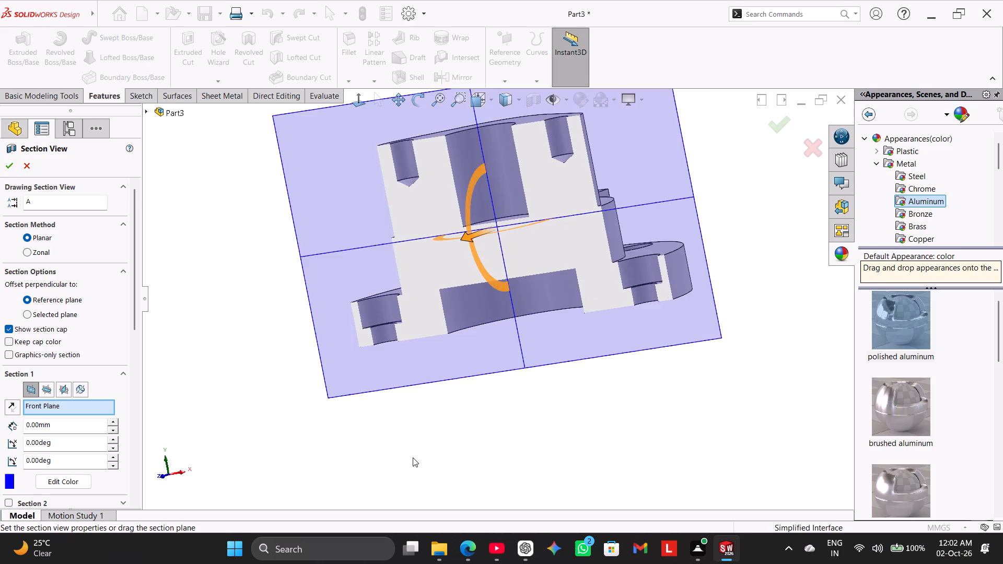
pyautogui.moveTo(451, 446); pyautogui.dragTo(481, 491, button='middle')
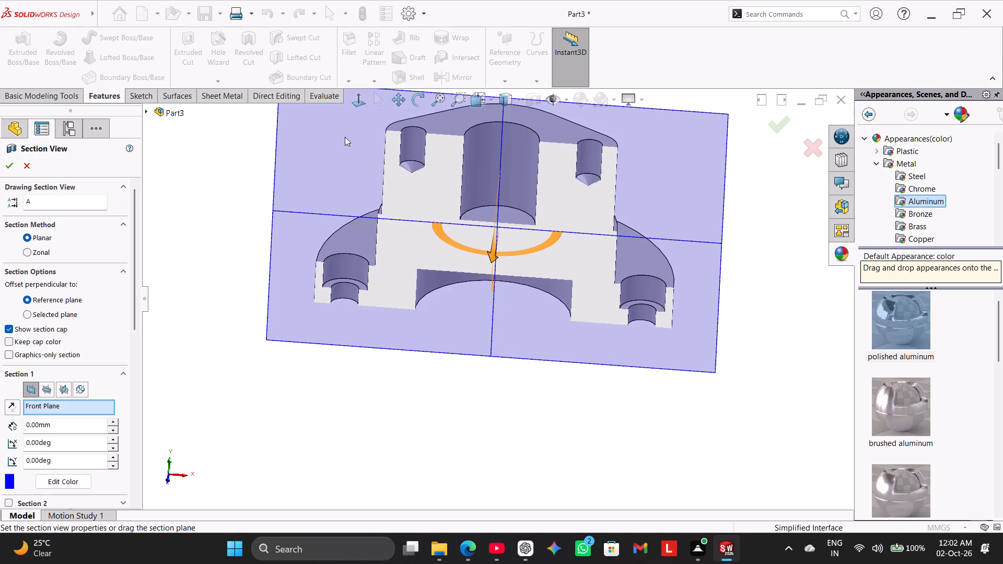
pyautogui.click(363, 96)
pyautogui.click(348, 393)
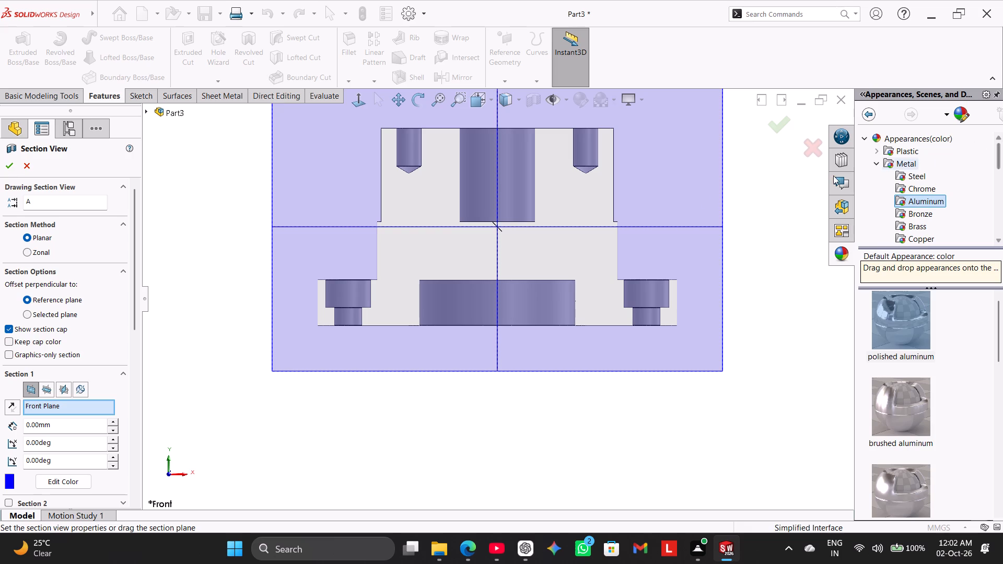
# Examine the part's internal holes and bores cut through the Right Plane and the Top Plane, and close the section without keeping it.
pyautogui.click(61, 388)
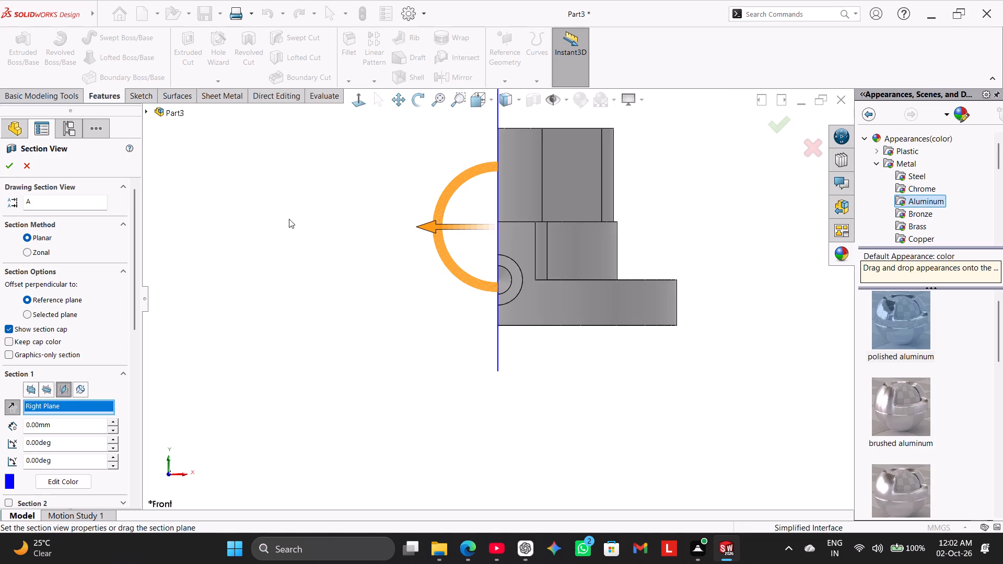
pyautogui.click(361, 101)
pyautogui.click(236, 318)
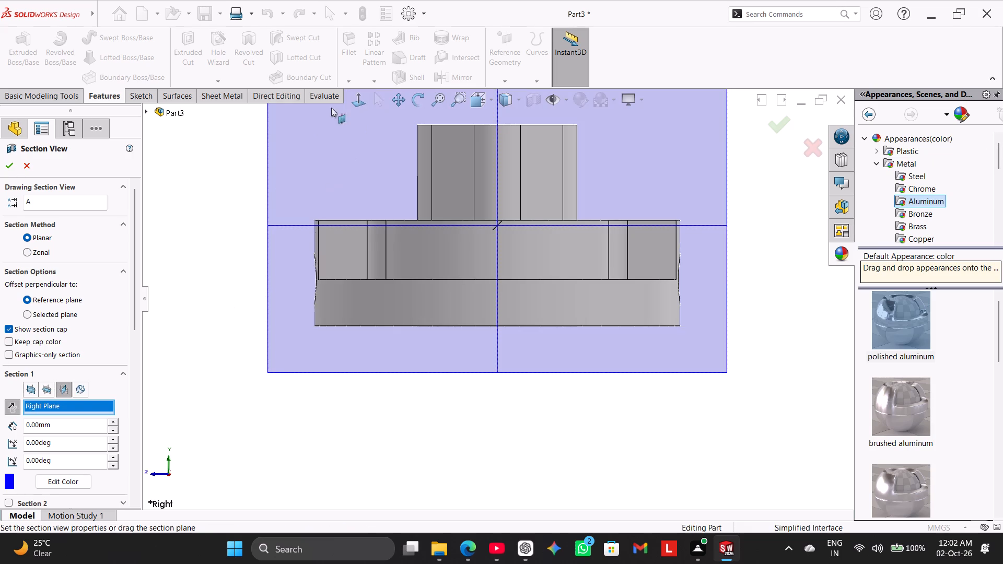
pyautogui.click(361, 99)
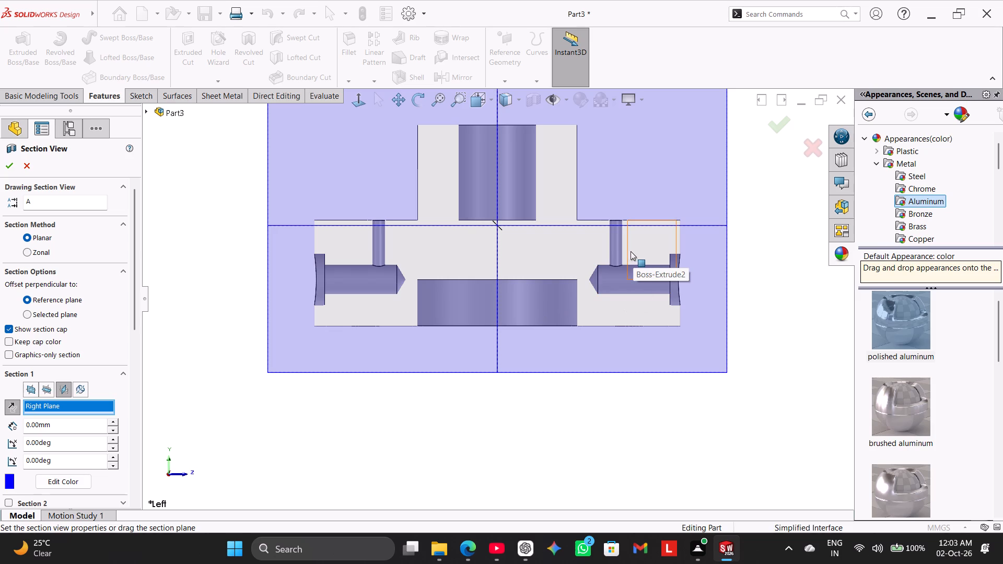
pyautogui.moveTo(362, 422); pyautogui.dragTo(374, 490, button='middle')
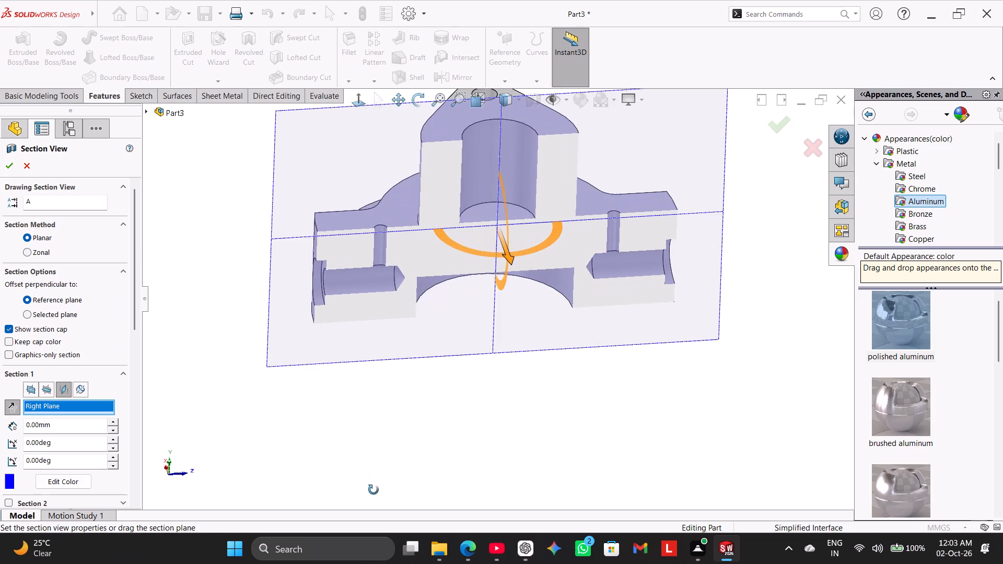
pyautogui.moveTo(374, 490); pyautogui.dragTo(360, 498, button='middle')
pyautogui.click(366, 436)
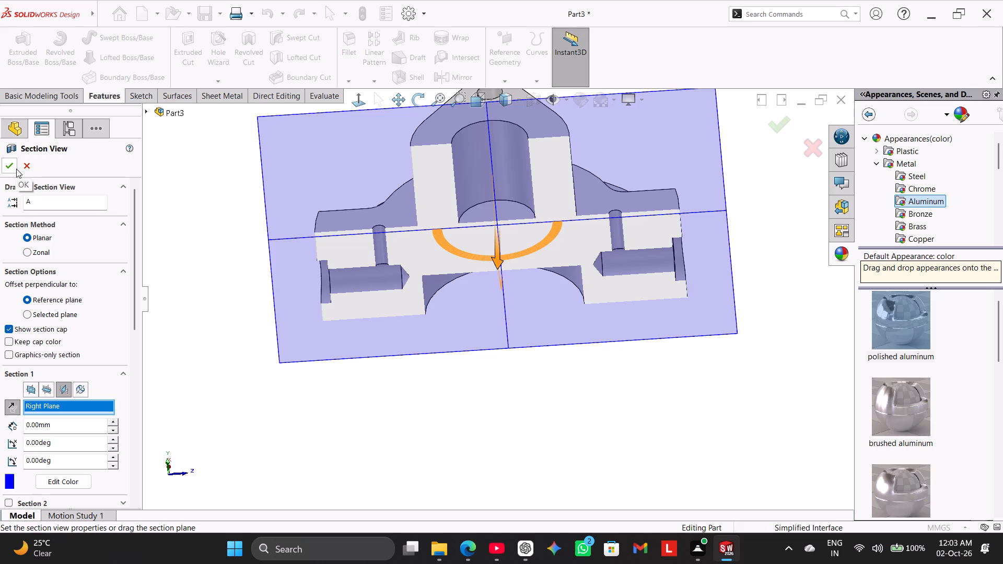
pyautogui.click(46, 386)
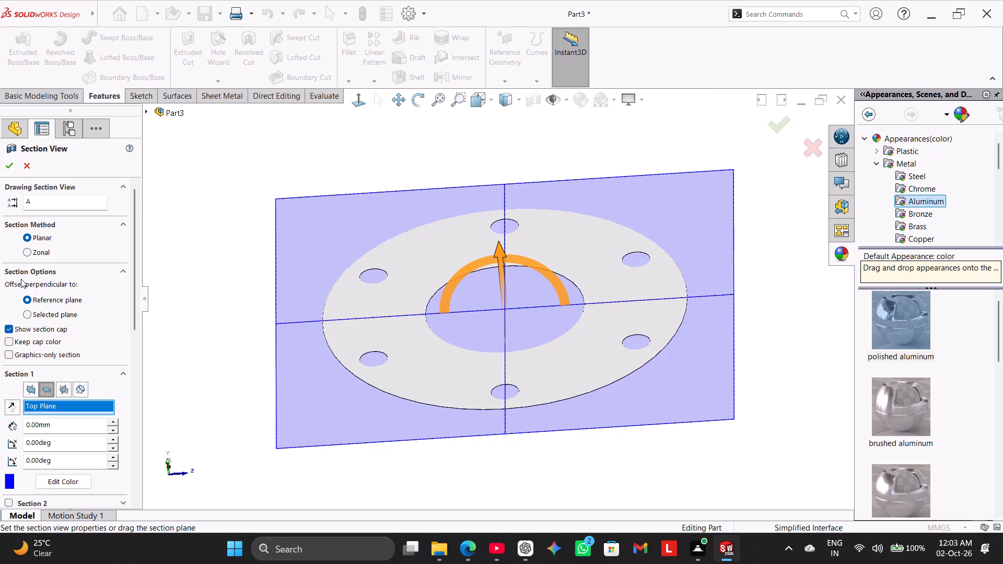
pyautogui.click(28, 161)
pyautogui.click(173, 316)
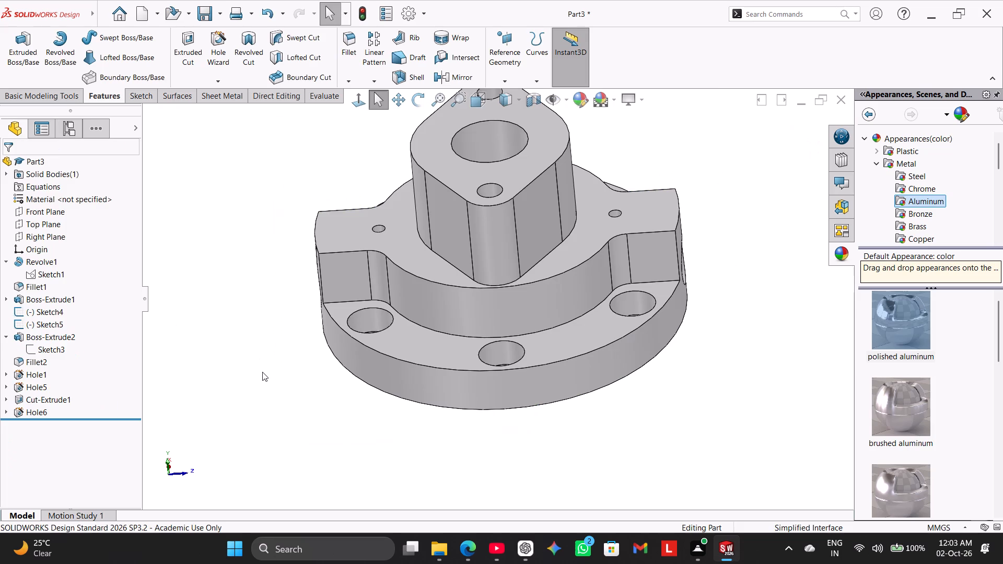
# Open the revolve's Sketch1, review its dimensioned half profile from several angles, and exit the sketch.
pyautogui.moveTo(266, 372); pyautogui.dragTo(291, 400, button='middle')
pyautogui.moveTo(262, 406); pyautogui.dragTo(419, 304, button='right')
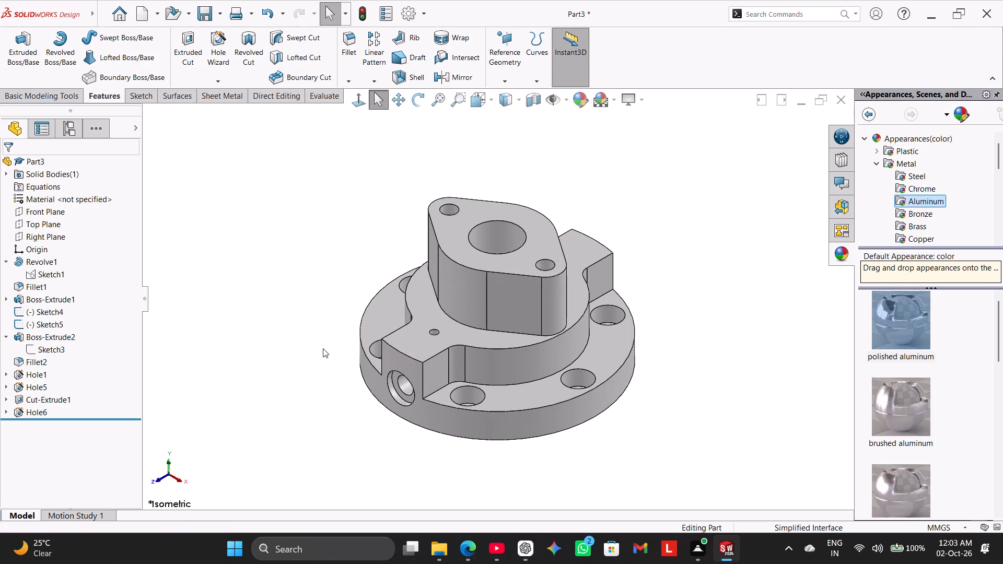
pyautogui.click(44, 275)
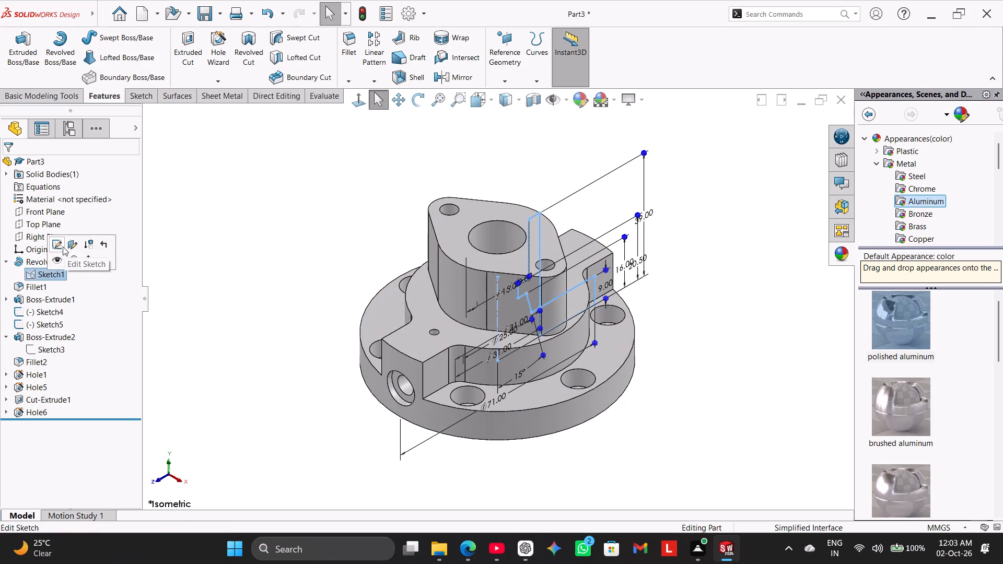
pyautogui.click(61, 245)
pyautogui.click(262, 354)
pyautogui.scroll(3, 323, 379)
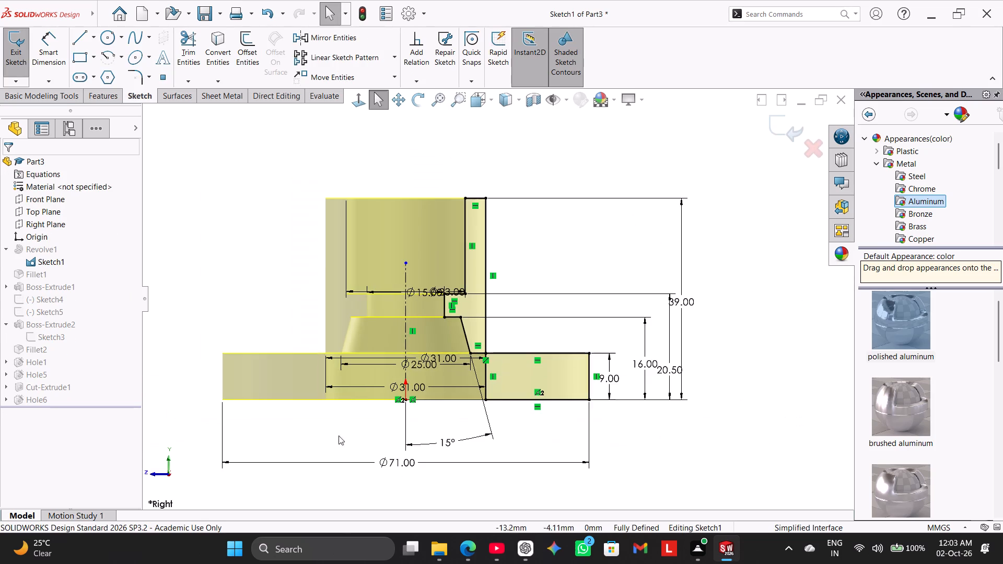
pyautogui.moveTo(340, 461); pyautogui.dragTo(354, 516, button='middle')
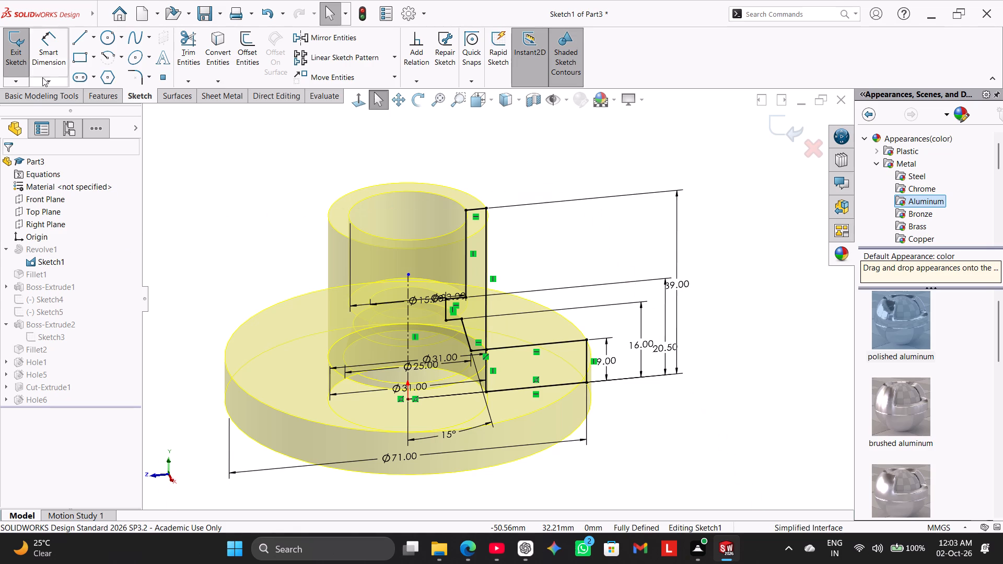
pyautogui.click(22, 58)
pyautogui.click(188, 383)
pyautogui.middleClick(247, 472)
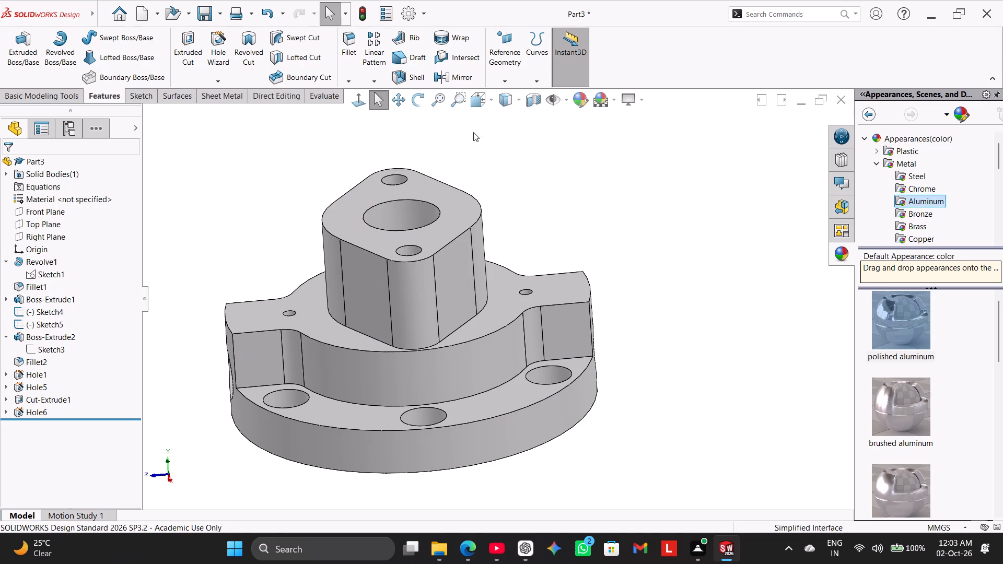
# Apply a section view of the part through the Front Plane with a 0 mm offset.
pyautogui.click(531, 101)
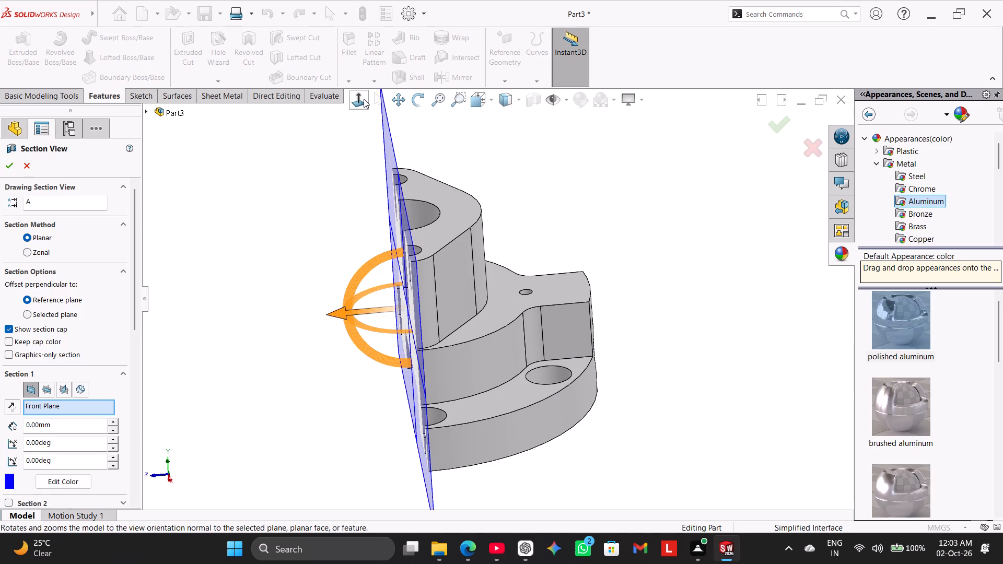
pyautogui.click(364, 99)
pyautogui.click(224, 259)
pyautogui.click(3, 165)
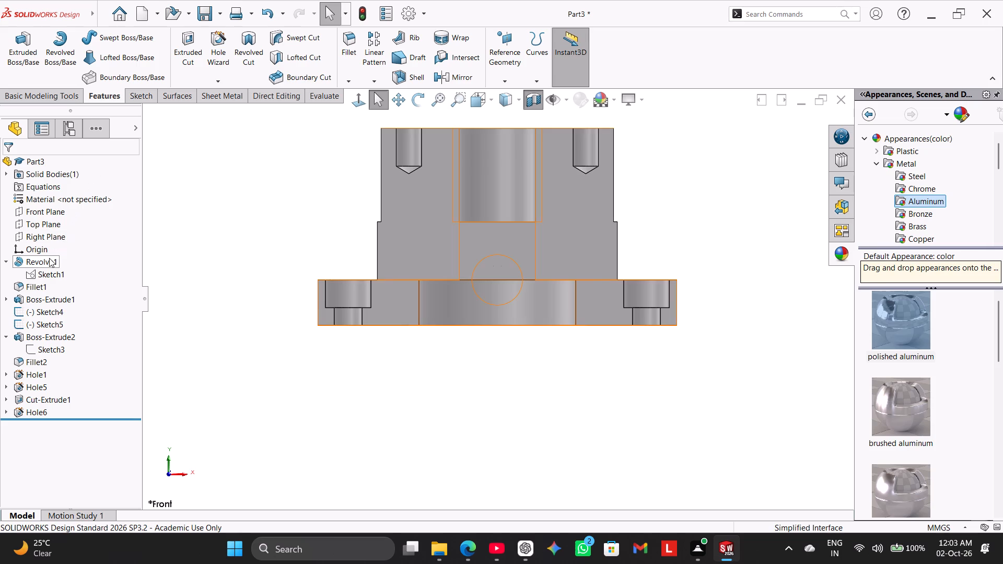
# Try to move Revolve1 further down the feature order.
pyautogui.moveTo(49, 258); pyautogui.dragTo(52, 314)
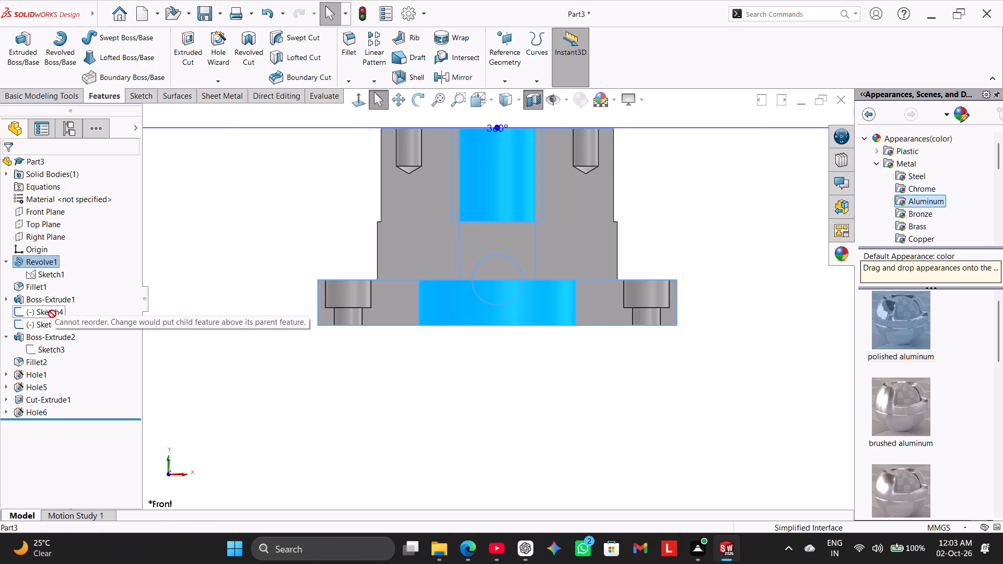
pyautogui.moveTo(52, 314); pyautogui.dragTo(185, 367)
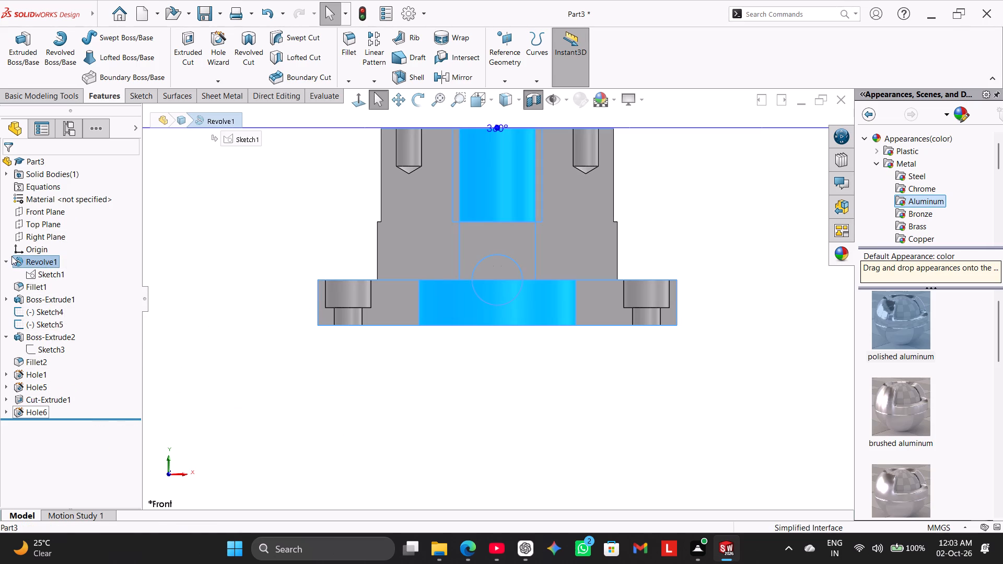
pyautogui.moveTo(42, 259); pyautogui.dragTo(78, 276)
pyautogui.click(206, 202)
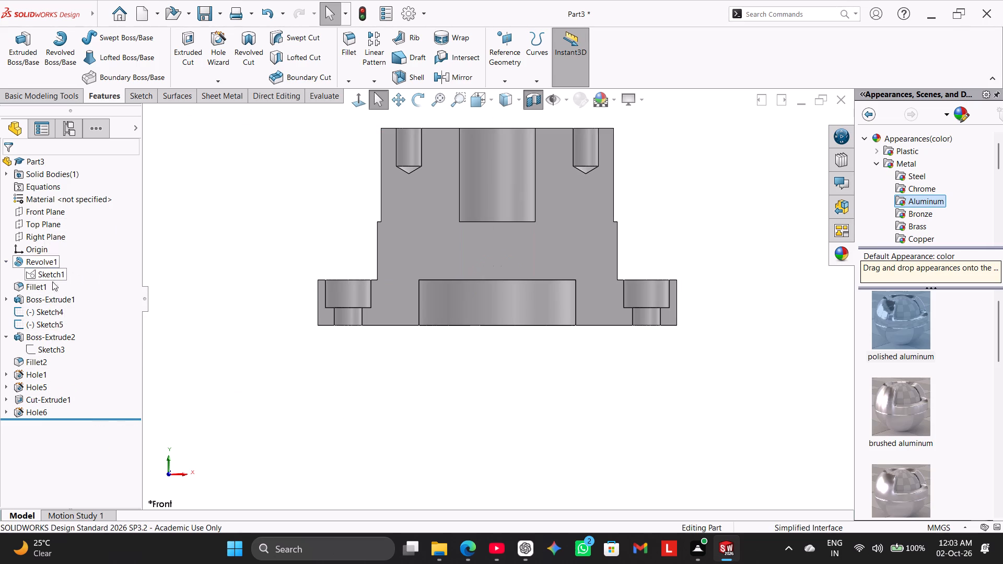
# Make the revolve's Sketch1 visible in the model.
pyautogui.click(55, 272)
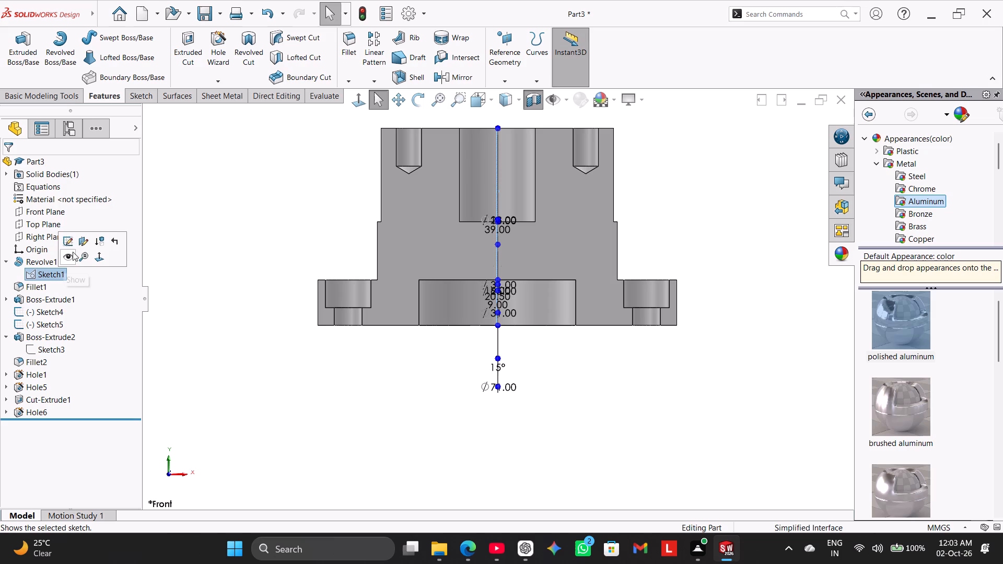
pyautogui.click(66, 257)
pyautogui.click(196, 236)
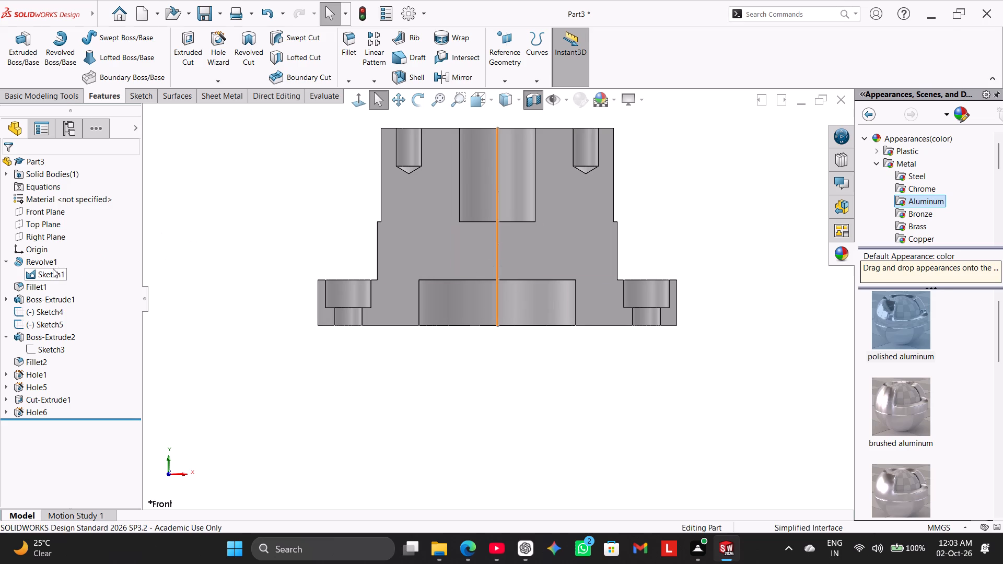
pyautogui.moveTo(326, 216); pyautogui.dragTo(343, 237, button='middle')
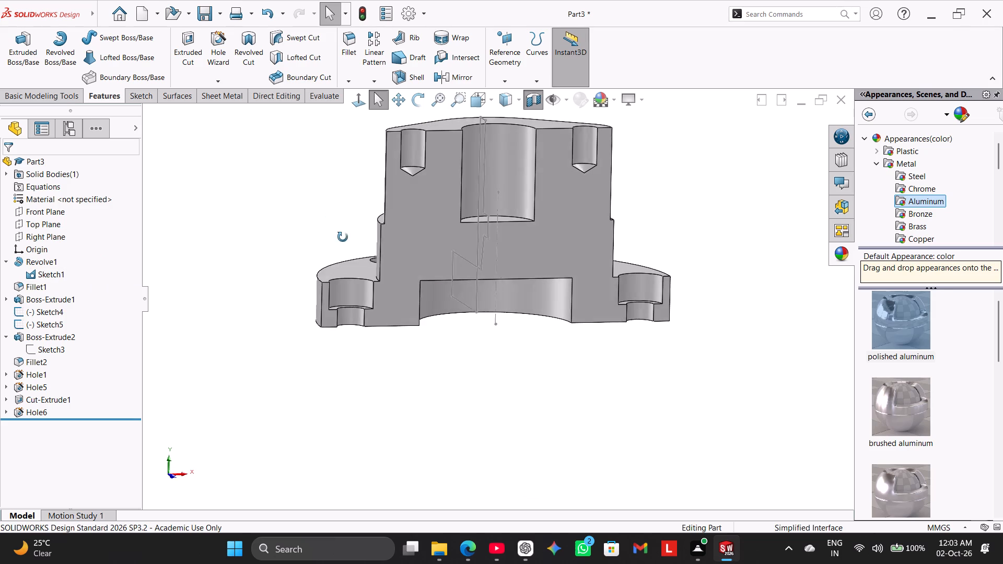
pyautogui.moveTo(343, 237); pyautogui.dragTo(359, 246, button='middle')
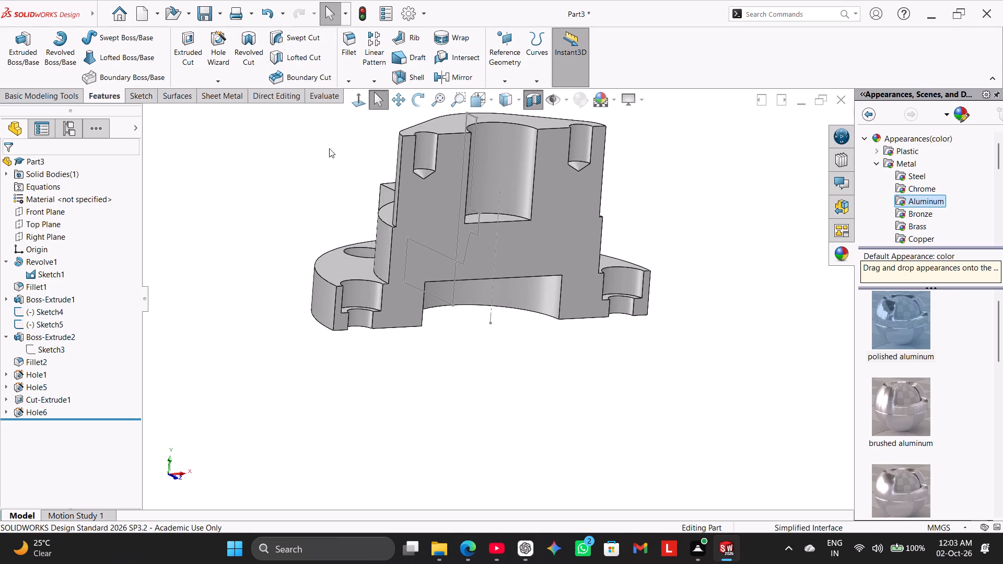
# Replace the Front Plane section view with one through the Right Plane, reversing the cut direction.
pyautogui.click(530, 97)
pyautogui.moveTo(336, 218); pyautogui.dragTo(361, 234, button='middle')
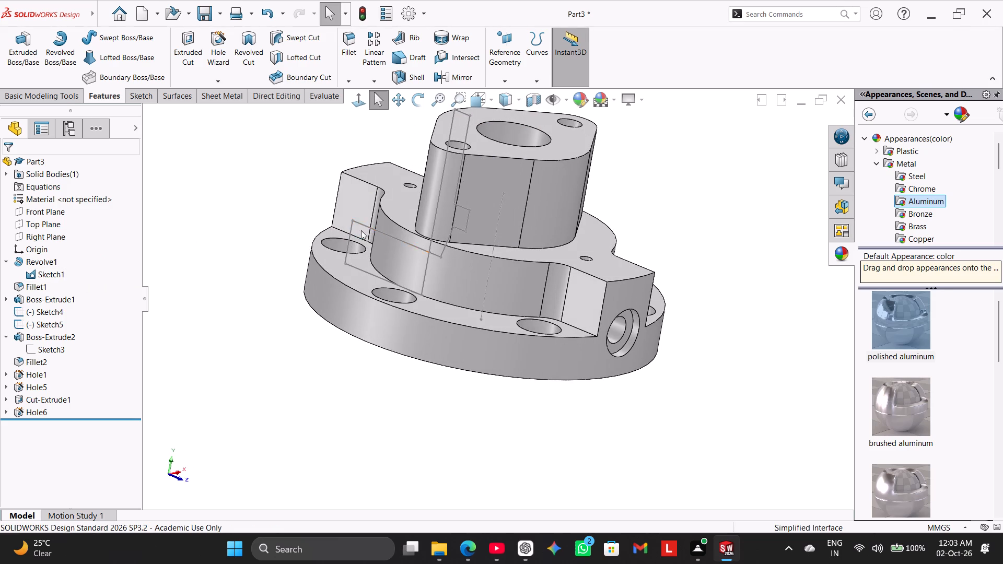
pyautogui.click(530, 101)
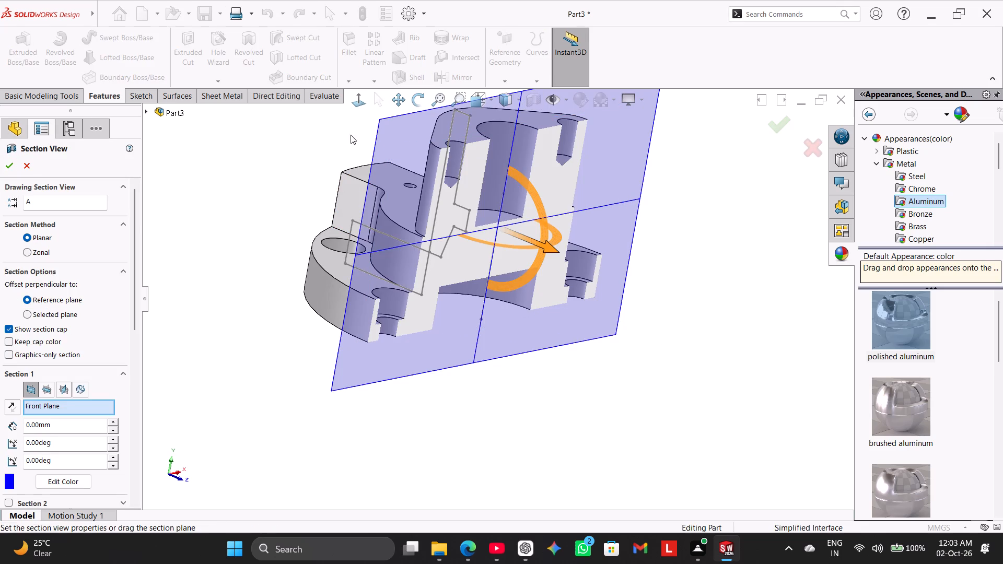
pyautogui.click(363, 100)
pyautogui.moveTo(259, 196); pyautogui.dragTo(287, 226, button='middle')
pyautogui.click(65, 388)
pyautogui.click(363, 93)
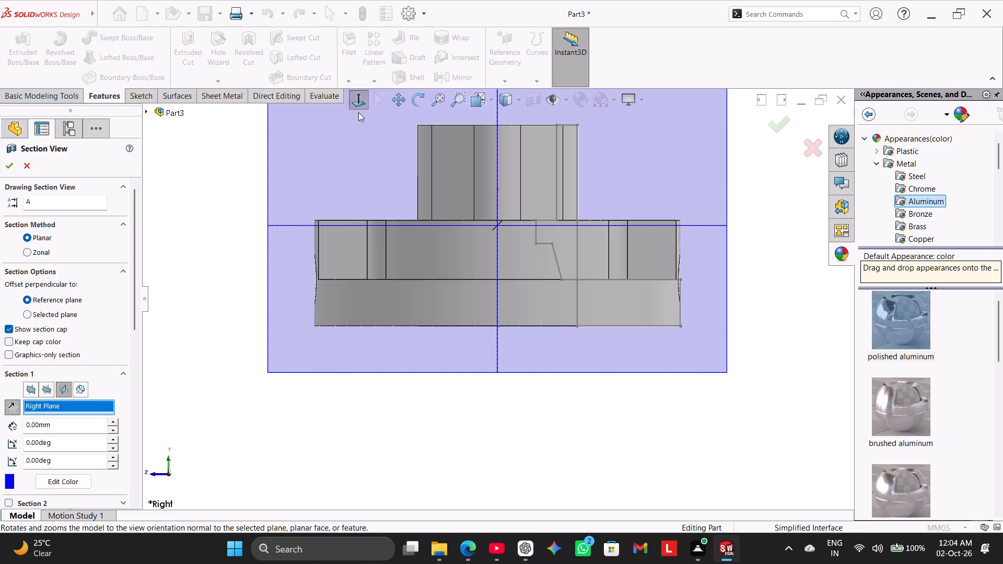
pyautogui.click(216, 233)
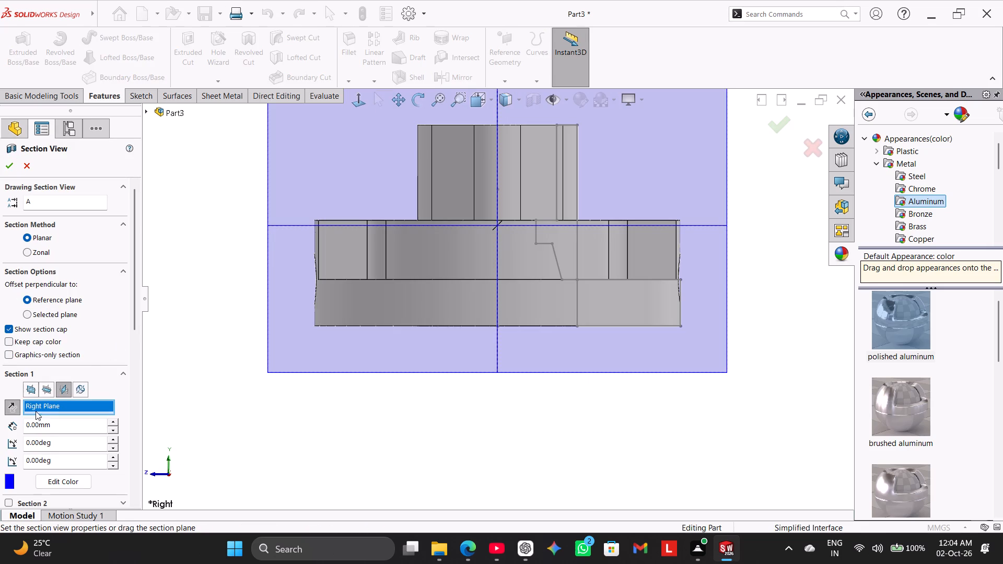
pyautogui.click(13, 407)
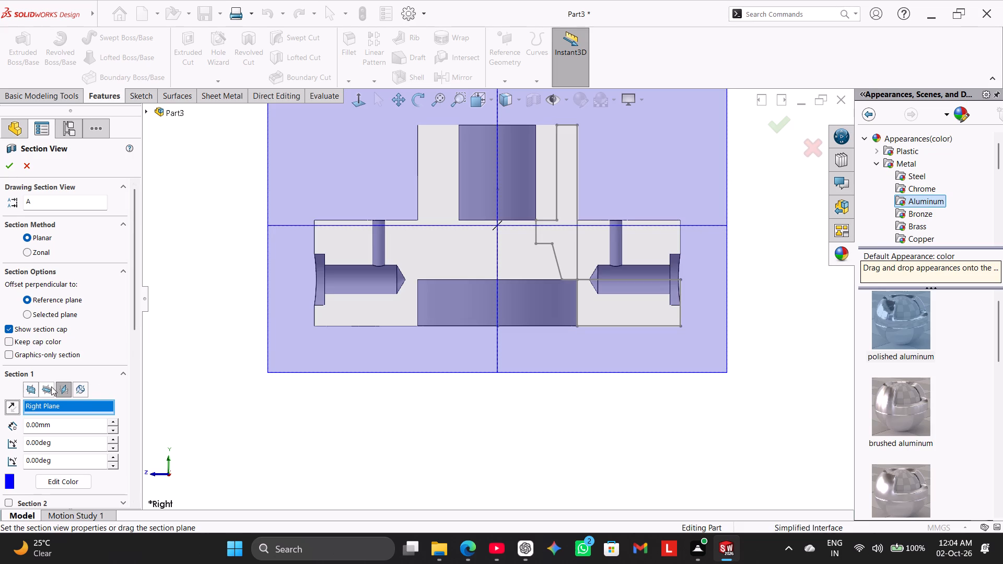
pyautogui.click(9, 164)
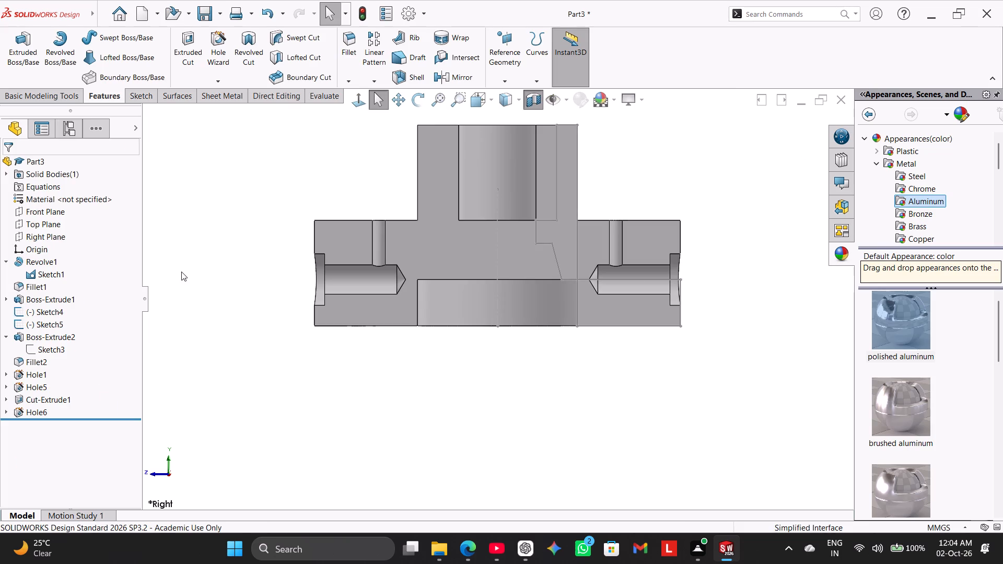
pyautogui.click(181, 272)
pyautogui.scroll(-1, 320, 166)
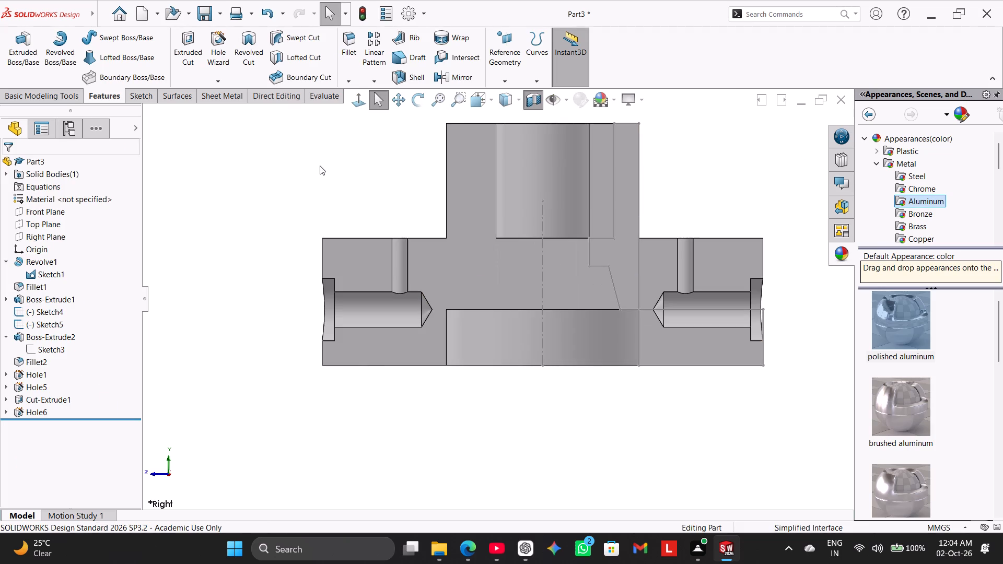
# Start a new sketch on the Right Plane.
pyautogui.click(153, 99)
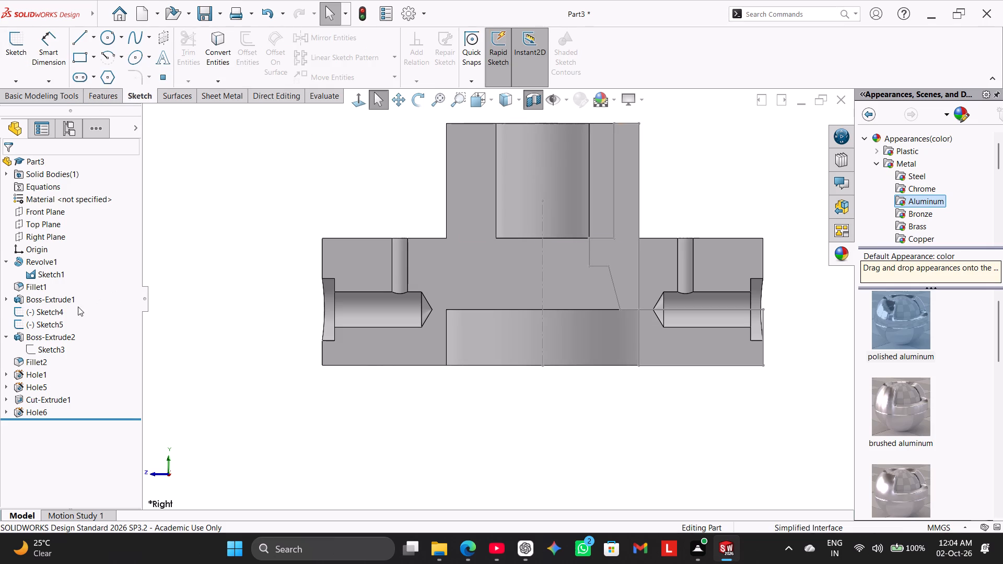
pyautogui.click(40, 236)
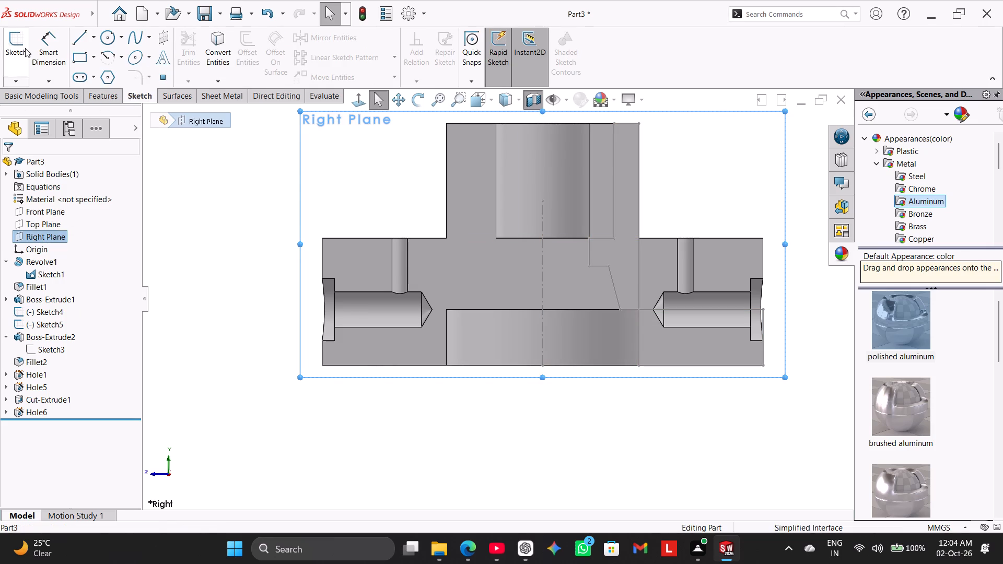
pyautogui.click(25, 48)
pyautogui.click(196, 374)
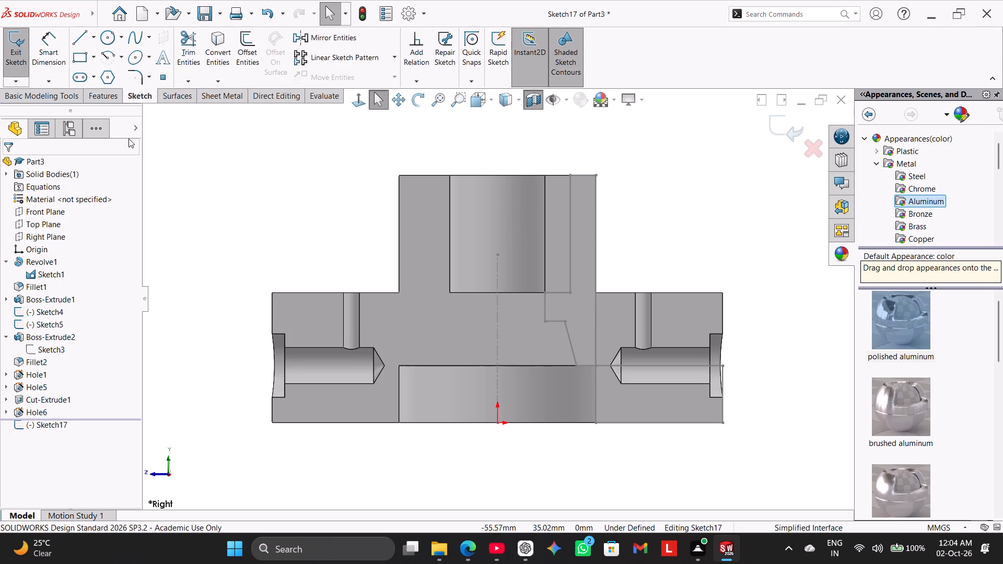
# Convert Sketch1's stepped and slanted bore lines, short upper horizontal line and vertical axis, plus the lower recess's top edge, into the sketch.
pyautogui.click(219, 45)
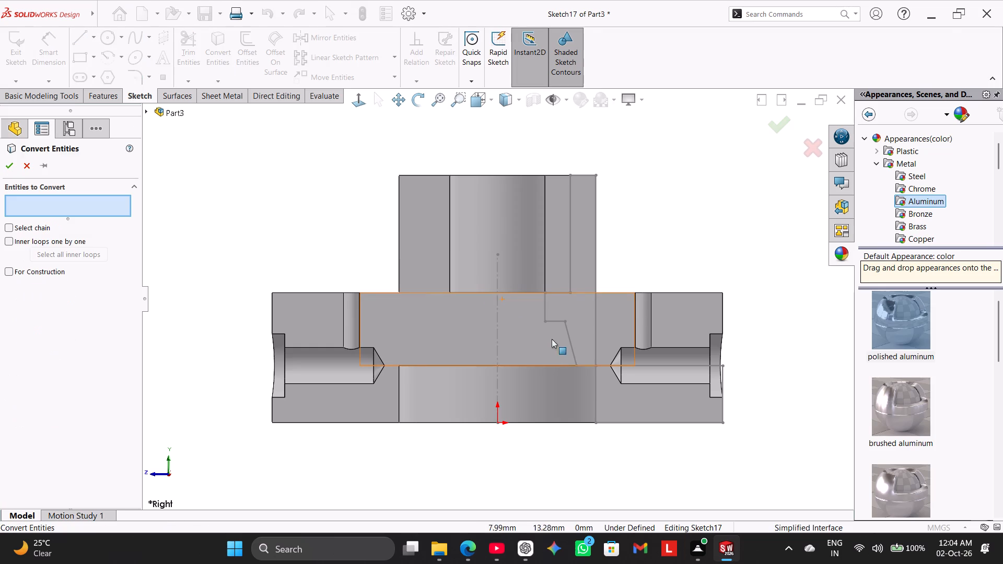
pyautogui.click(571, 338)
pyautogui.click(558, 321)
pyautogui.click(544, 305)
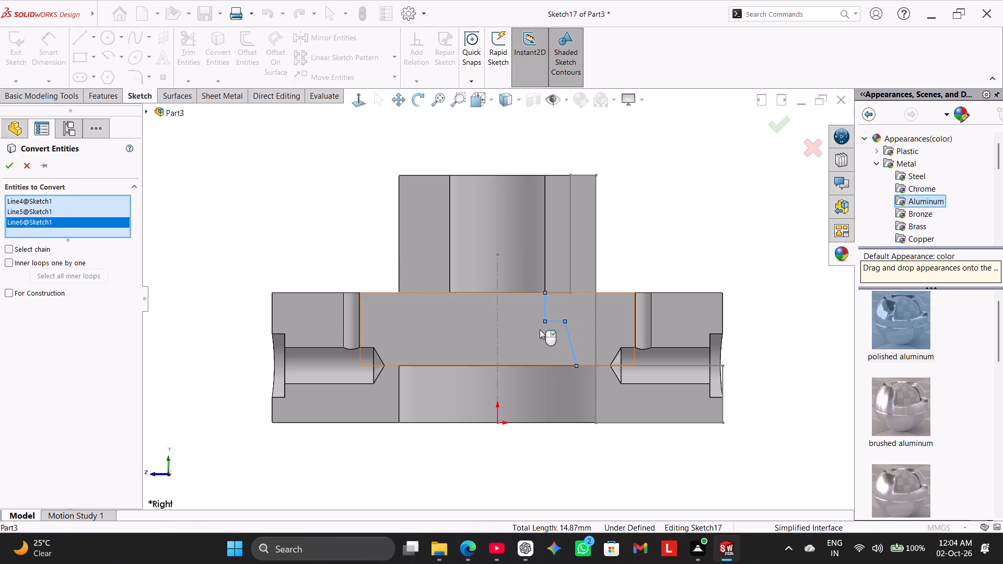
pyautogui.click(546, 365)
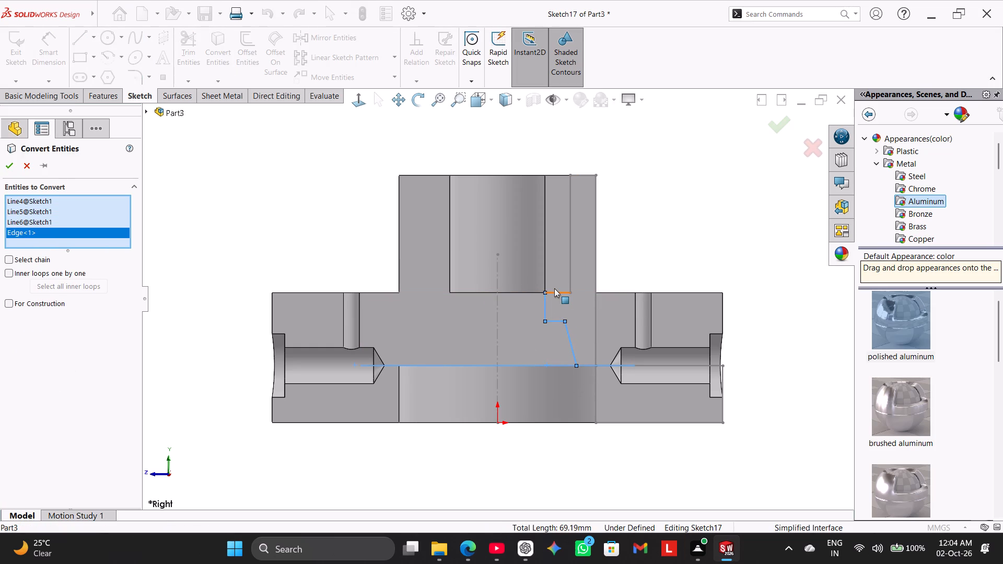
pyautogui.click(557, 290)
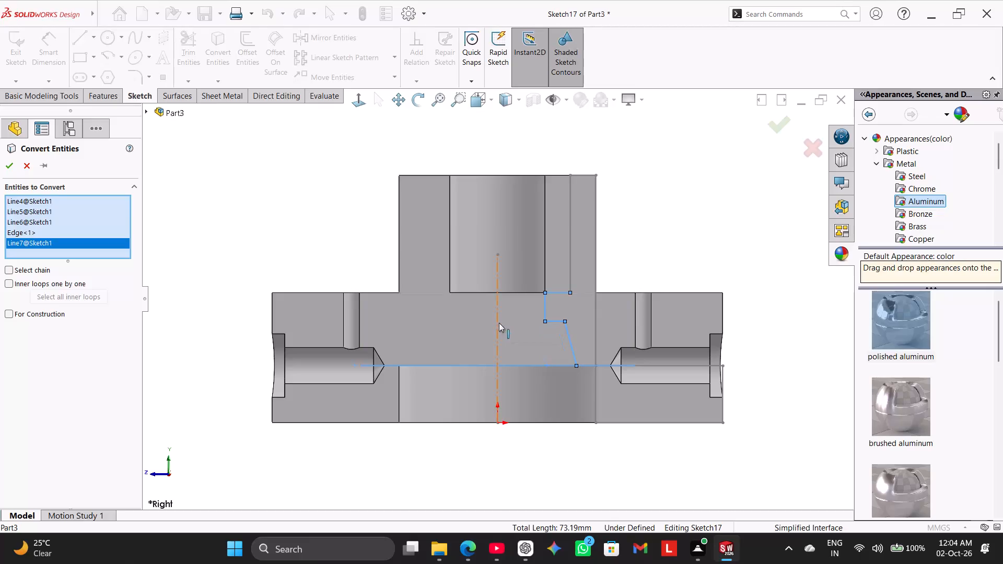
pyautogui.click(498, 323)
pyautogui.rightClick(239, 224)
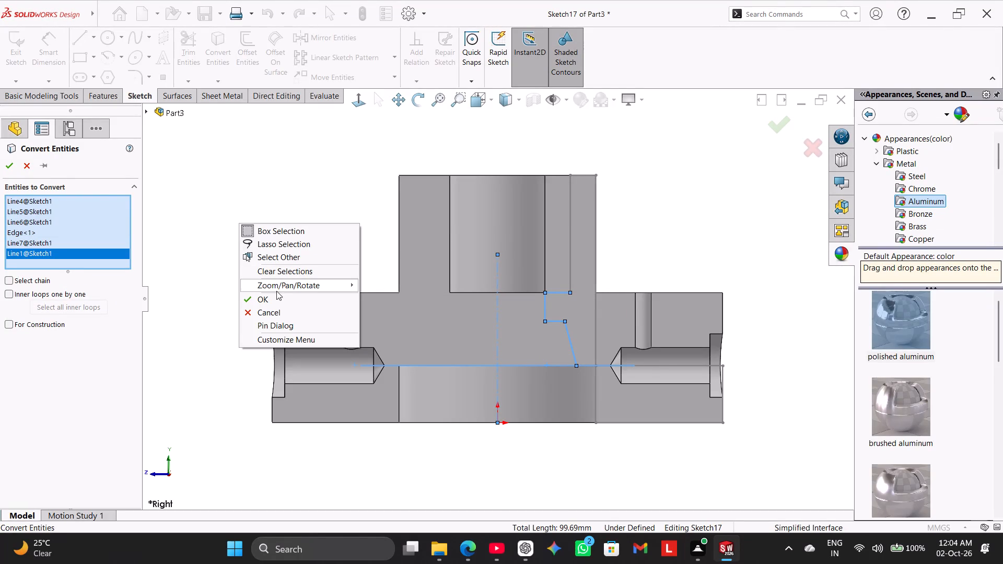
pyautogui.click(278, 297)
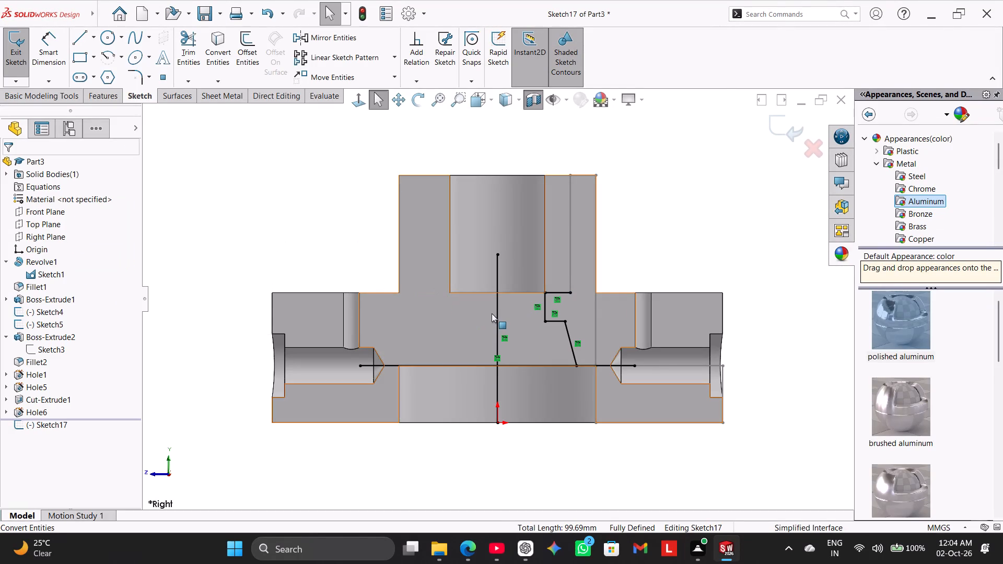
# Change the converted vertical axis line to construction geometry.
pyautogui.rightClick(494, 311)
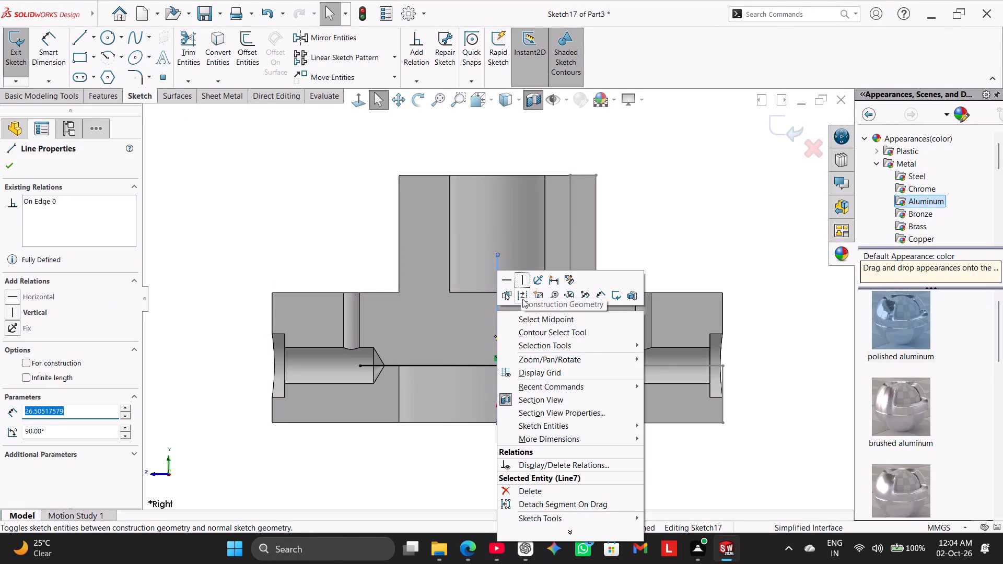
pyautogui.click(524, 292)
pyautogui.click(289, 198)
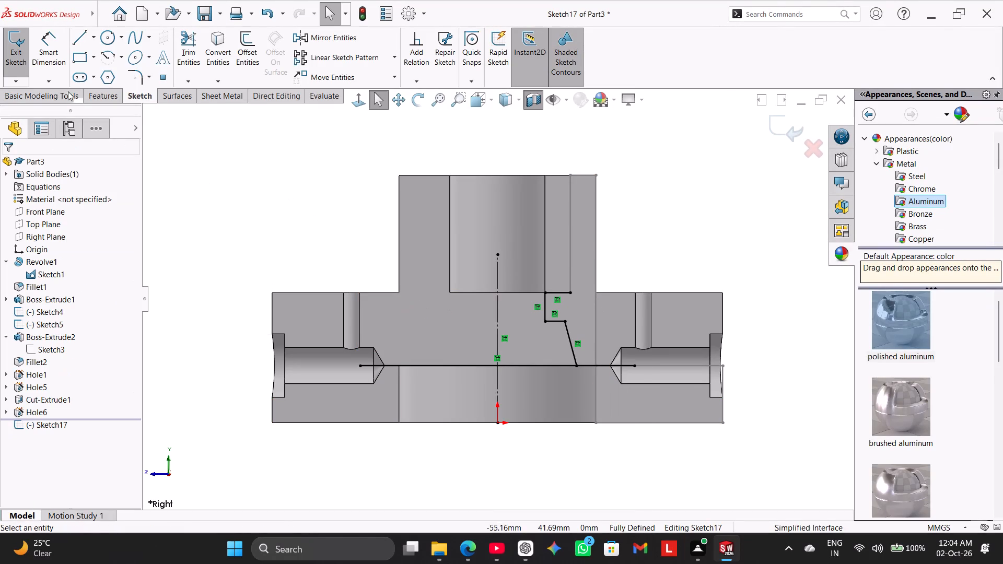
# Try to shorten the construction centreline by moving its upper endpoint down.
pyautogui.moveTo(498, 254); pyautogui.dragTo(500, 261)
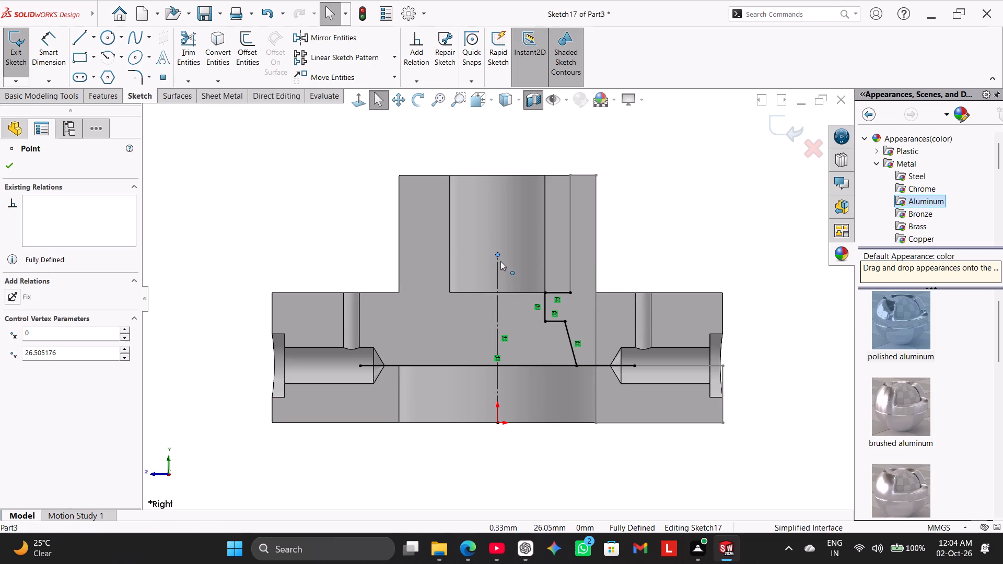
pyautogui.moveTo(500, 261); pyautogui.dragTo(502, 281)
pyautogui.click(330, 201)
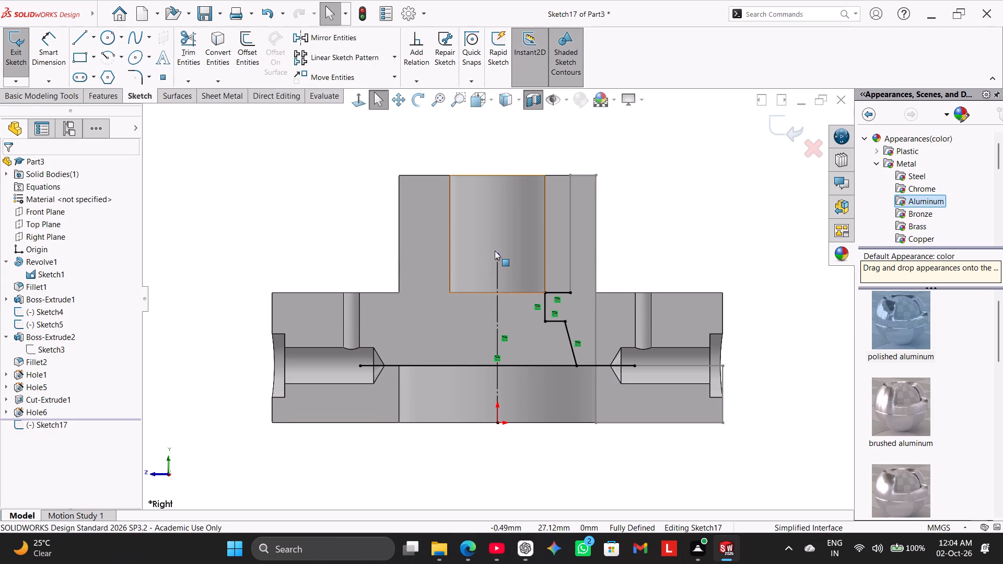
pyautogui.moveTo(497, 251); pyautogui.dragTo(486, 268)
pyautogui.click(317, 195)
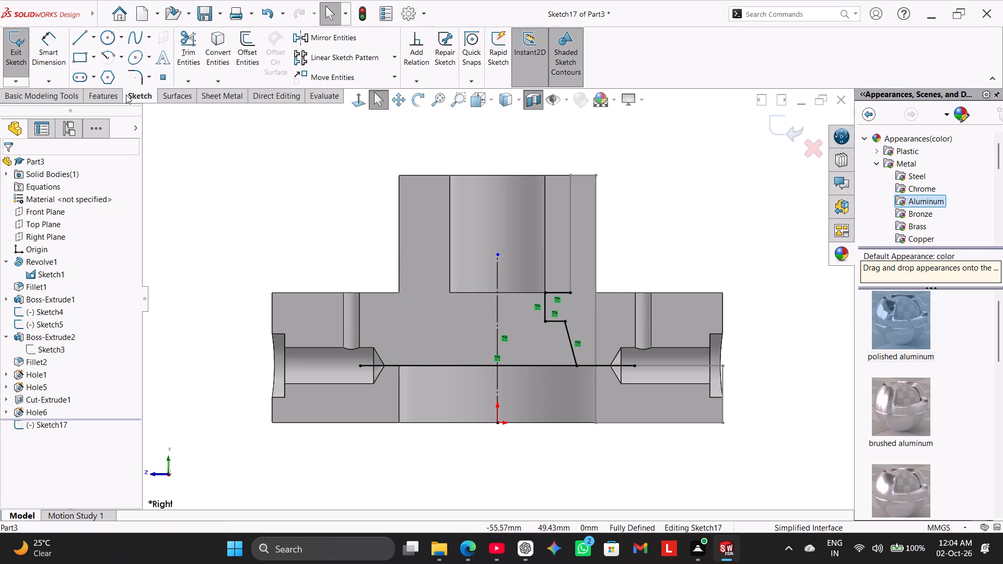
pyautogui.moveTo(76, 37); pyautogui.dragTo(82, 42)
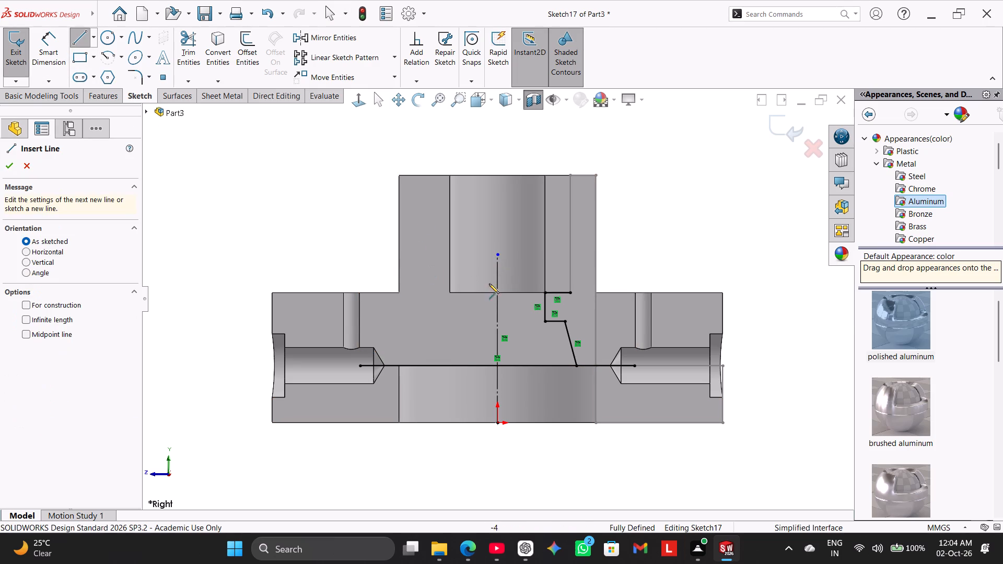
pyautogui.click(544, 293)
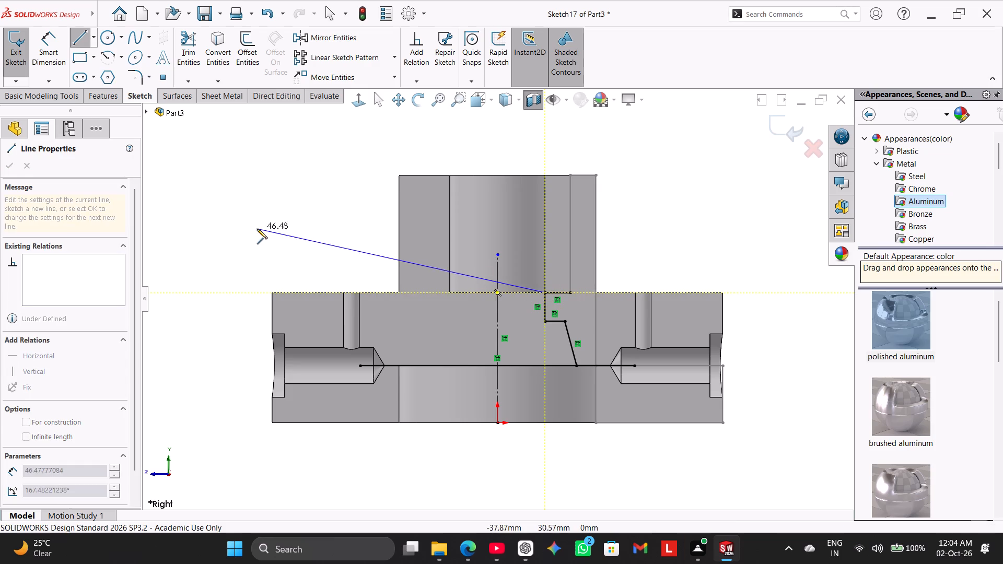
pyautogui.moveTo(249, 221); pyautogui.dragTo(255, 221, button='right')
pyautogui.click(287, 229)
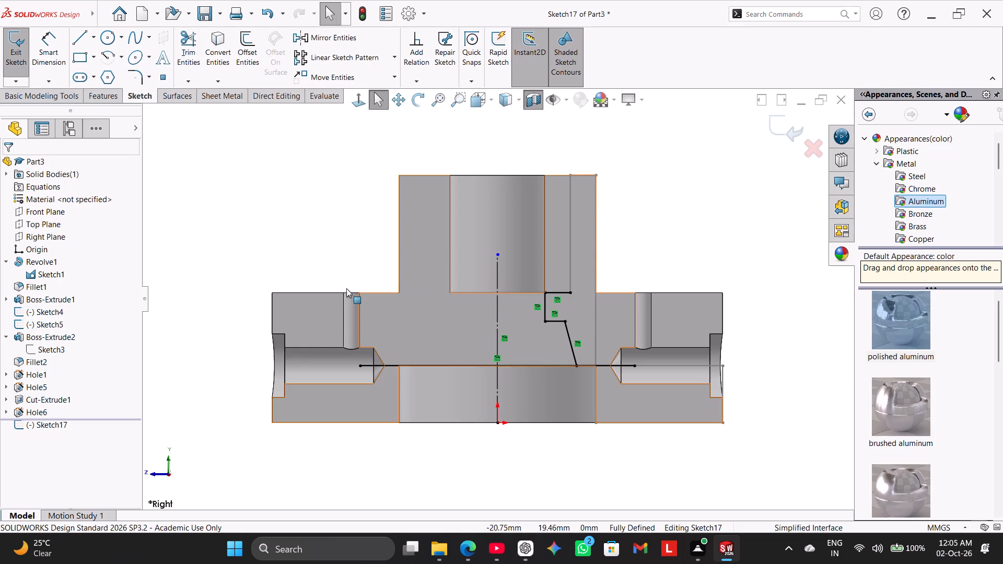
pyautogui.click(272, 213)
# Delete the converted 4 mm horizontal line at the top of the stepped profile.
pyautogui.rightClick(565, 292)
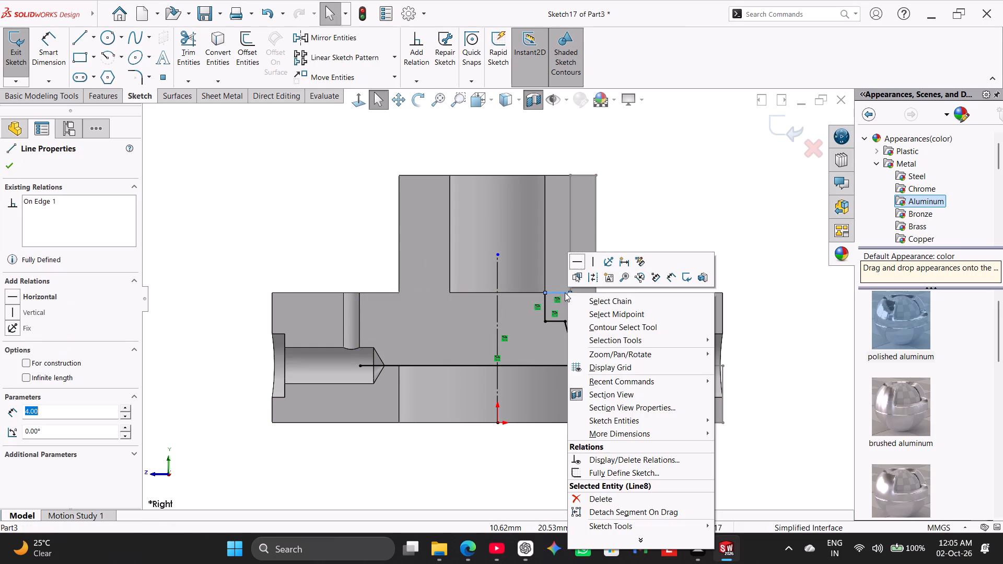
pyautogui.click(615, 493)
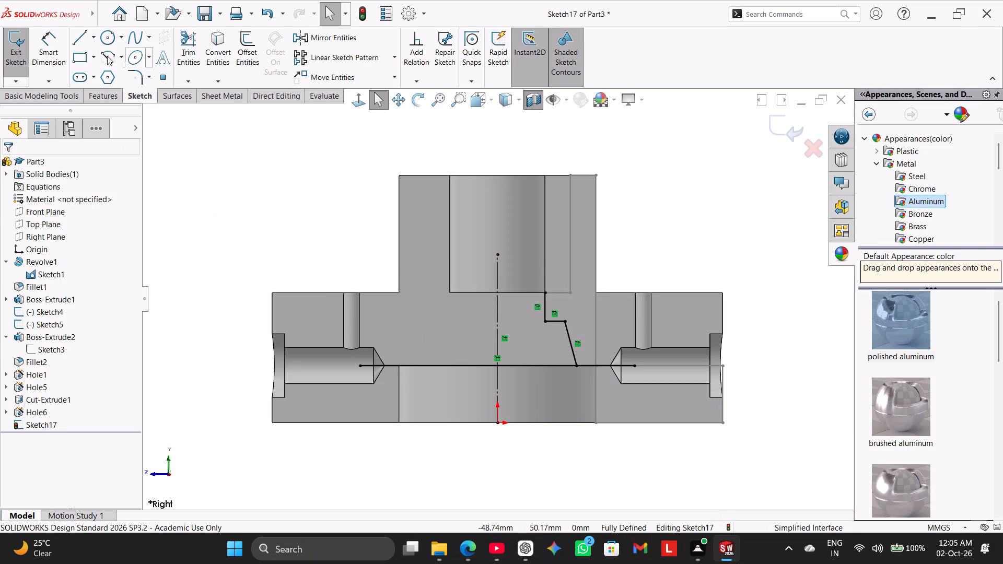
# Sketch a horizontal line from the top end of the stepped profile to the construction centreline.
pyautogui.click(80, 41)
pyautogui.click(544, 295)
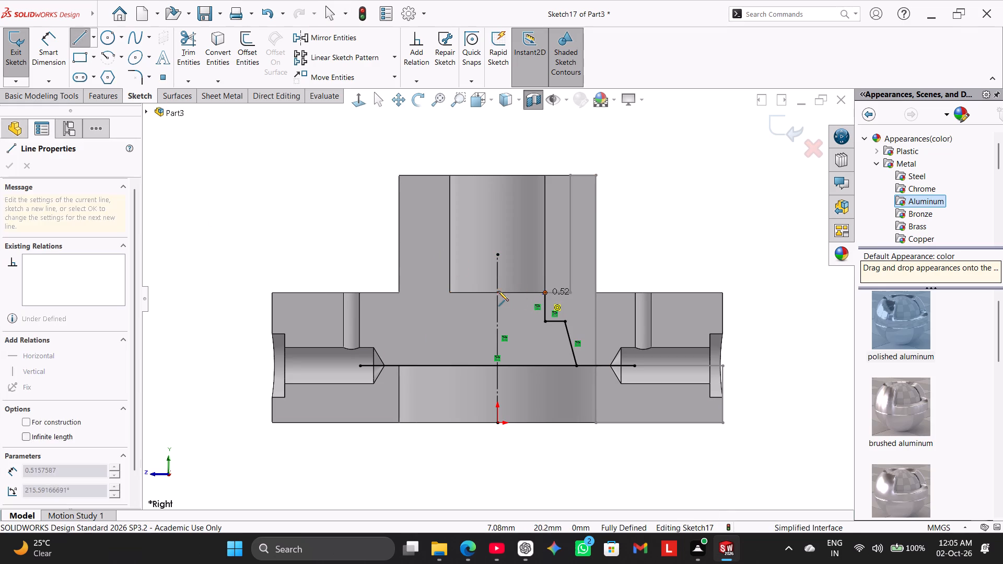
pyautogui.click(498, 291)
pyautogui.rightClick(277, 196)
pyautogui.click(312, 204)
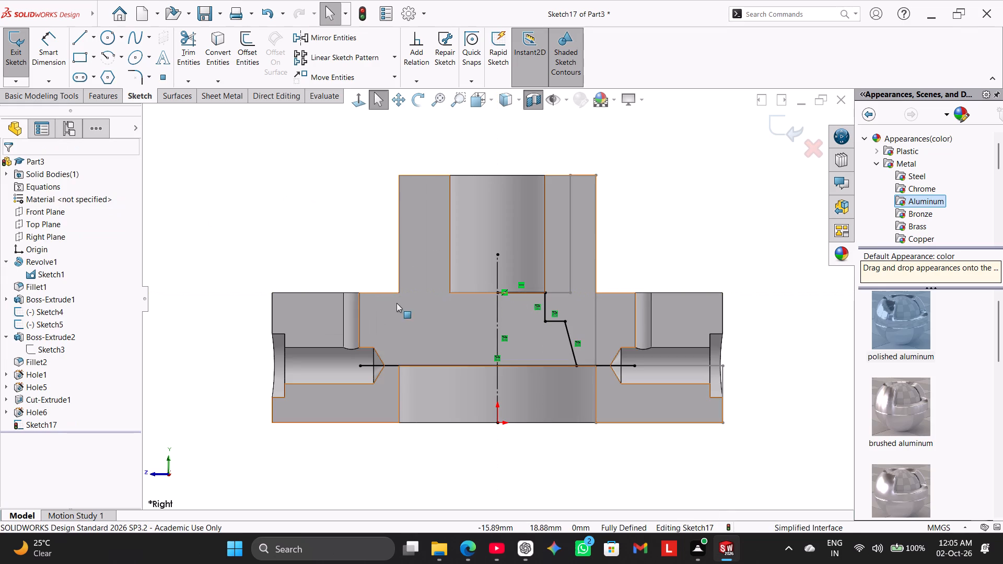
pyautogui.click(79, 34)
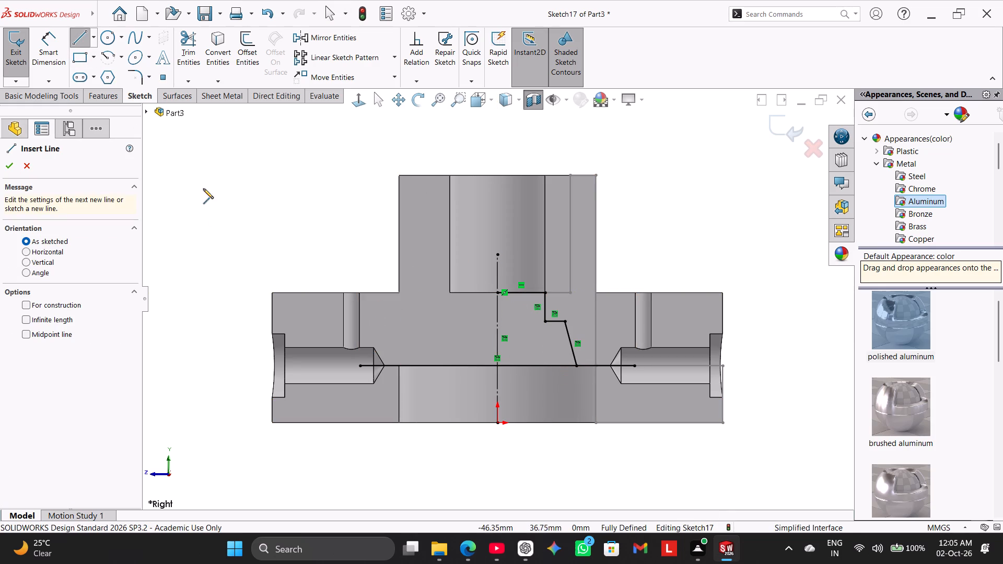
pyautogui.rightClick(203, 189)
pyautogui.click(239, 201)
# Trim the lower horizontal line at both ends so it spans only from the centreline to the slanted line.
pyautogui.click(194, 47)
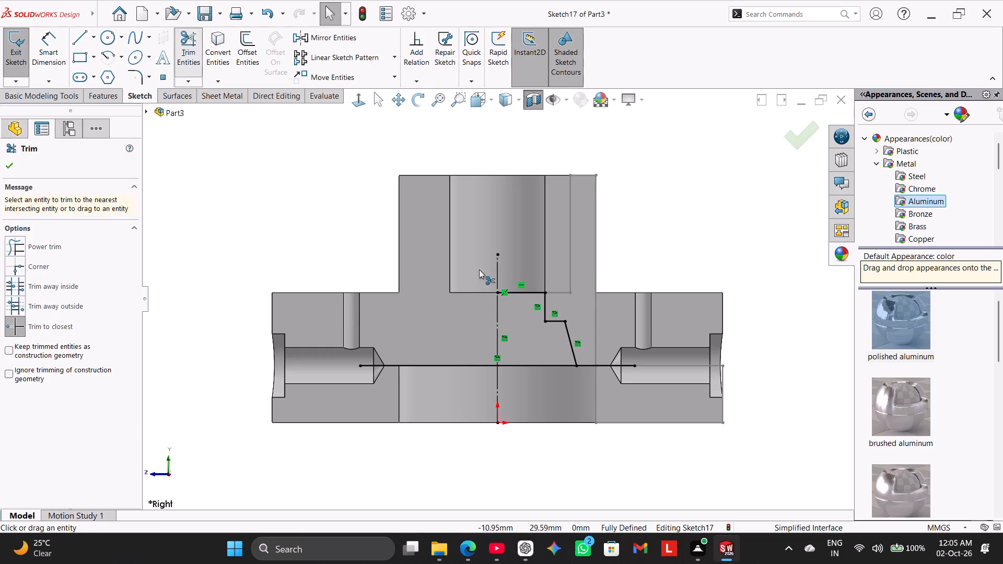
pyautogui.click(612, 363)
pyautogui.click(460, 363)
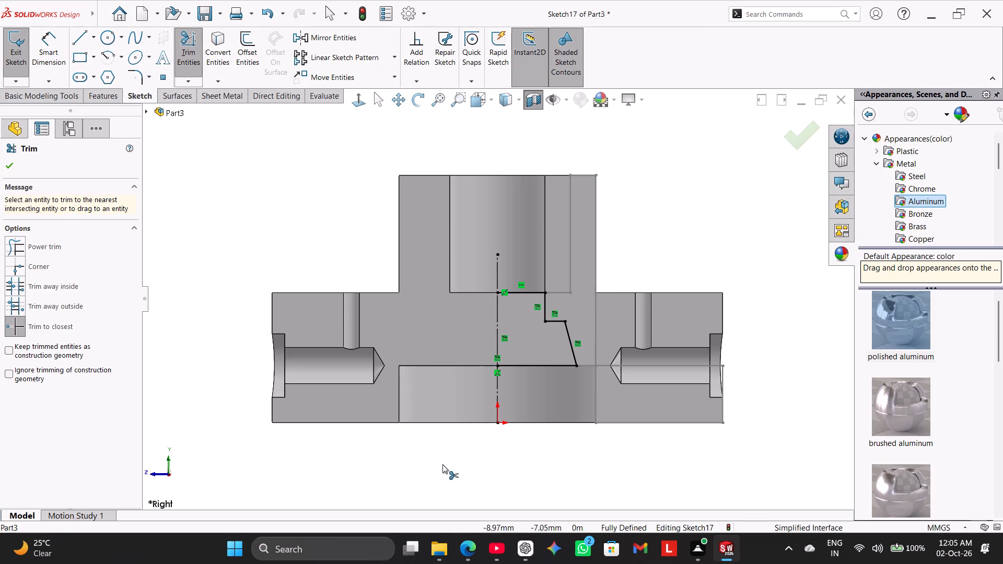
pyautogui.moveTo(446, 462); pyautogui.dragTo(449, 496, button='middle')
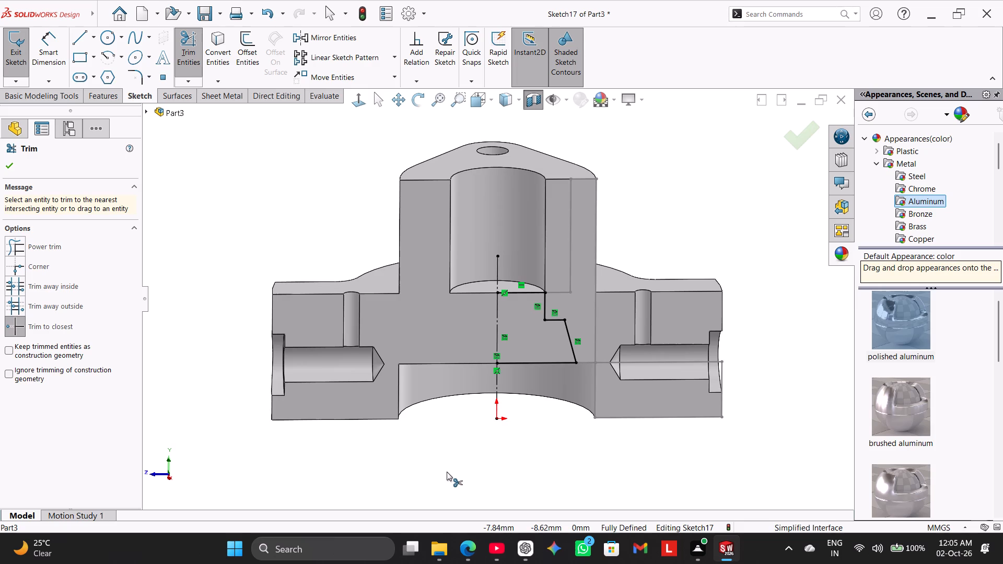
pyautogui.click(14, 168)
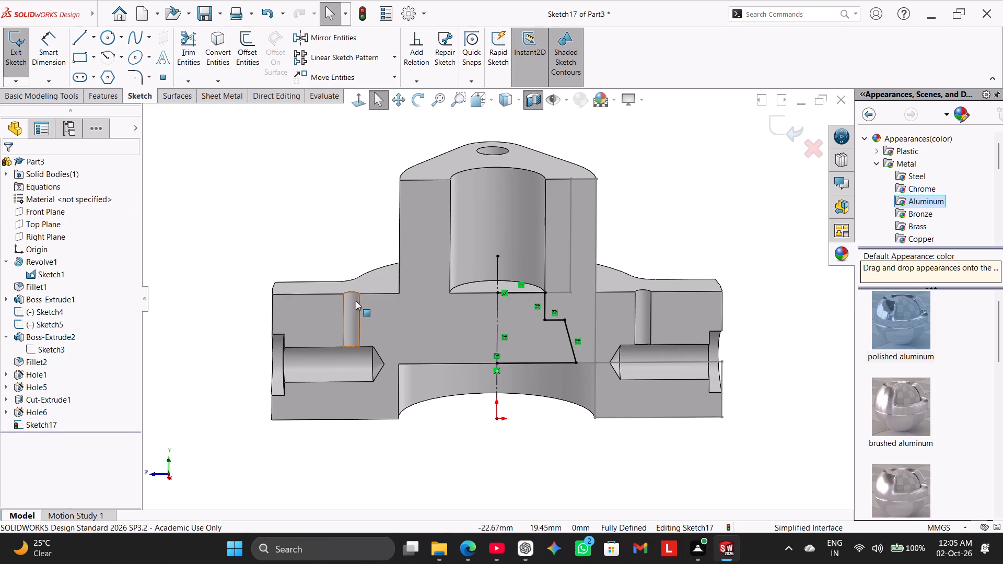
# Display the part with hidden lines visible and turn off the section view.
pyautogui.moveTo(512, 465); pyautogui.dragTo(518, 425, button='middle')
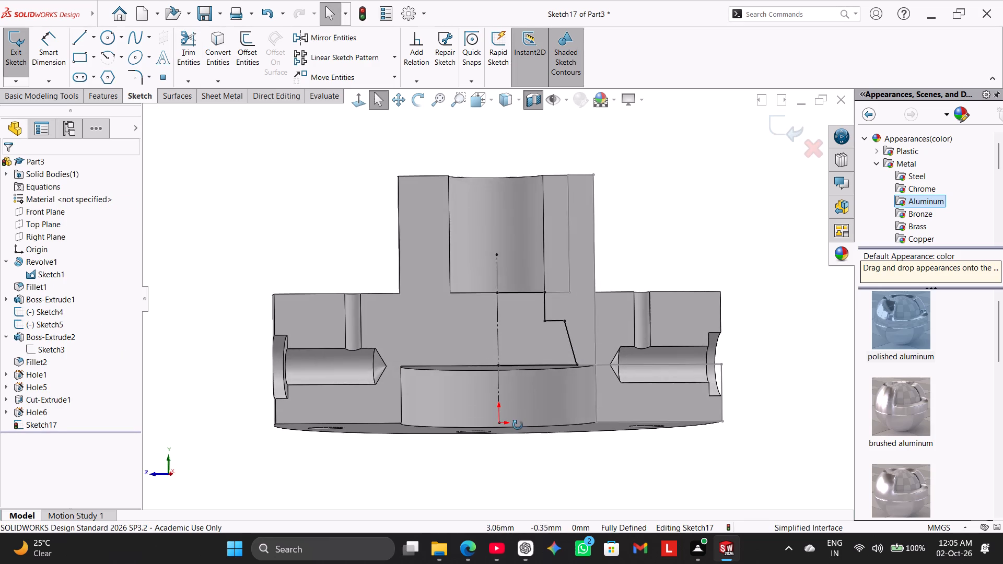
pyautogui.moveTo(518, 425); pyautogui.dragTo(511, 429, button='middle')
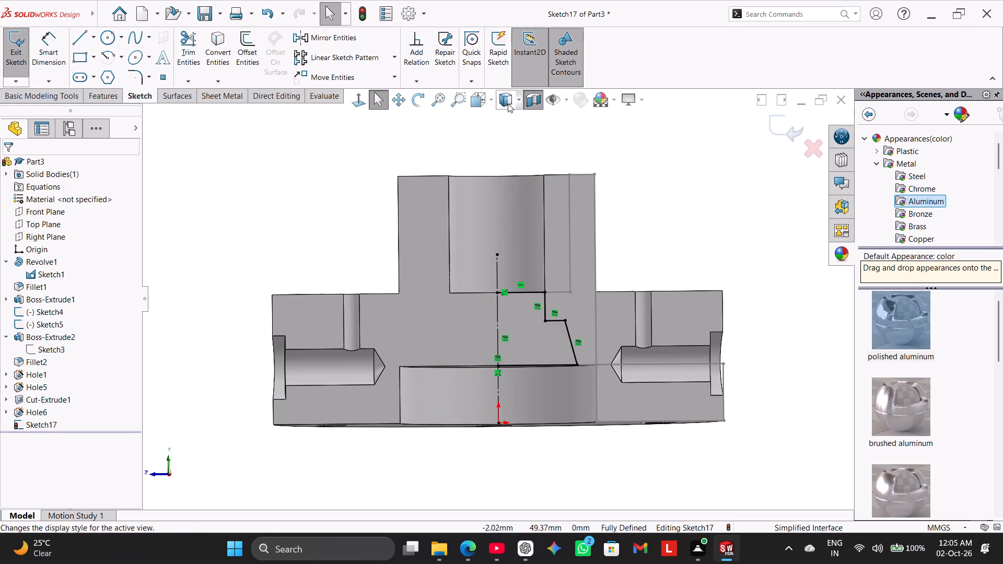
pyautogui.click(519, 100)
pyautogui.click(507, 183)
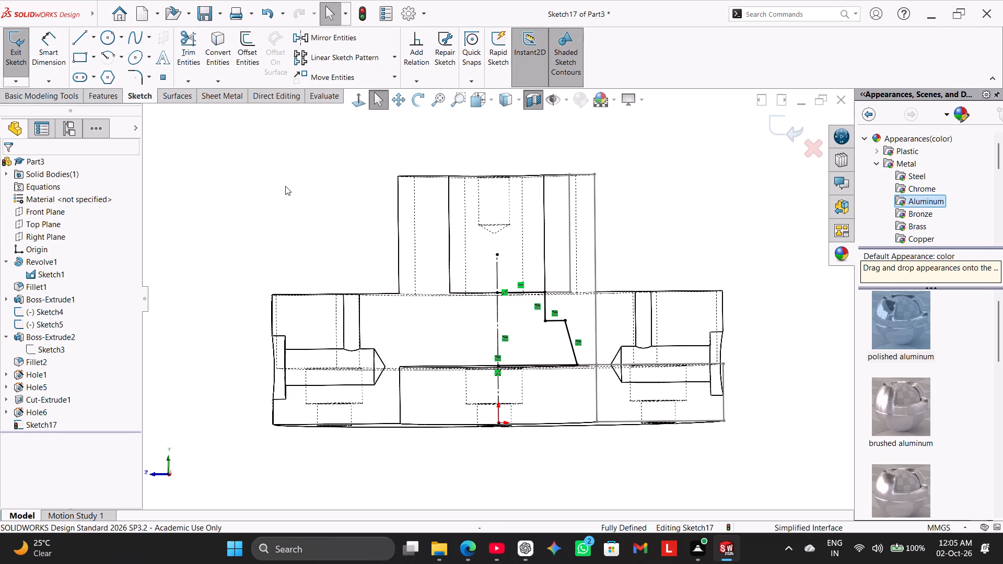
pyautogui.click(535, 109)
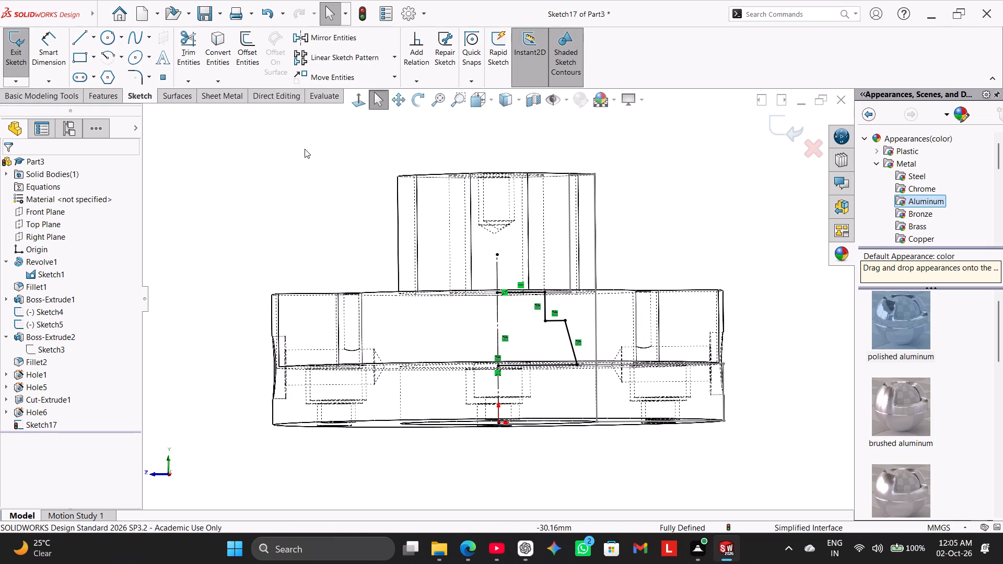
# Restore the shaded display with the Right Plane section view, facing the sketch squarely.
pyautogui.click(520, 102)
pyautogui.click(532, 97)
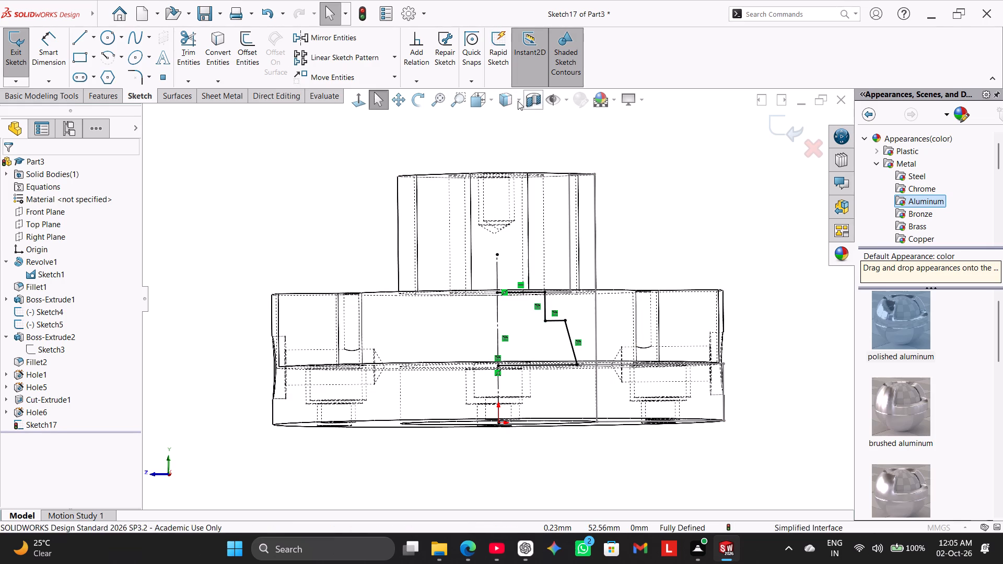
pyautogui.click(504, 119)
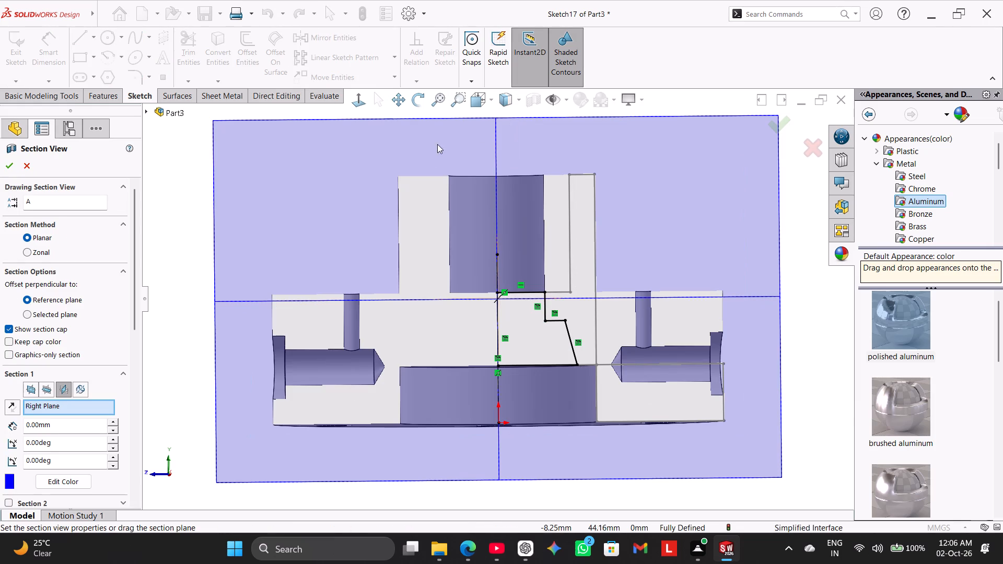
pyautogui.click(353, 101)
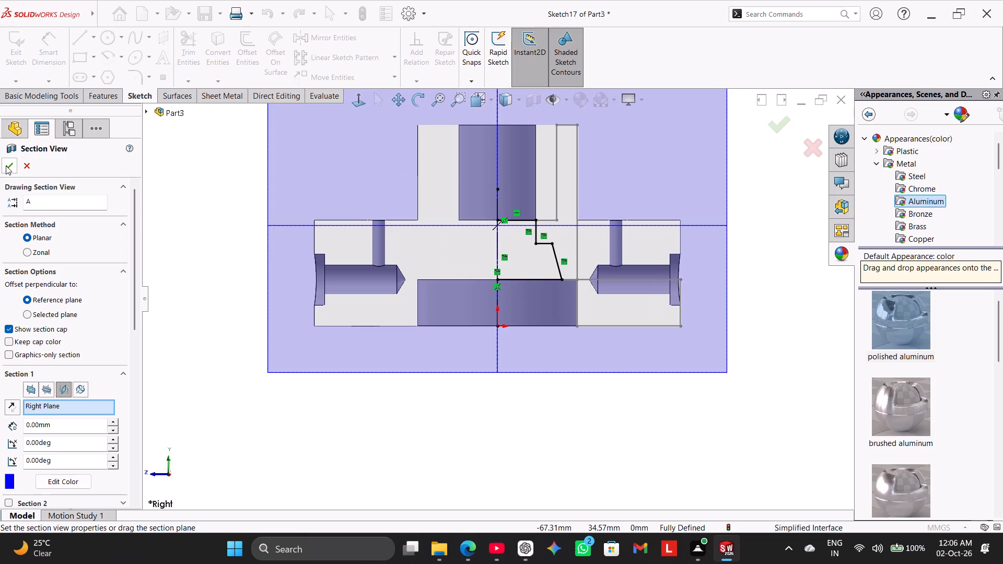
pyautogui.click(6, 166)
# Trim away the short vertical line joining the top horizontal line to the step in the profile.
pyautogui.scroll(-1, 437, 189)
pyautogui.click(193, 50)
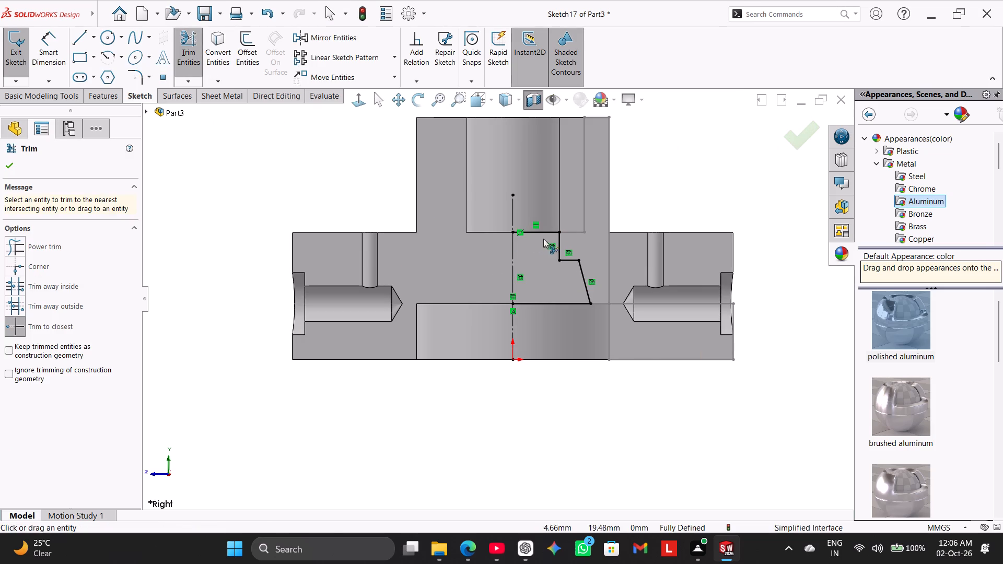
pyautogui.click(559, 244)
pyautogui.rightClick(287, 165)
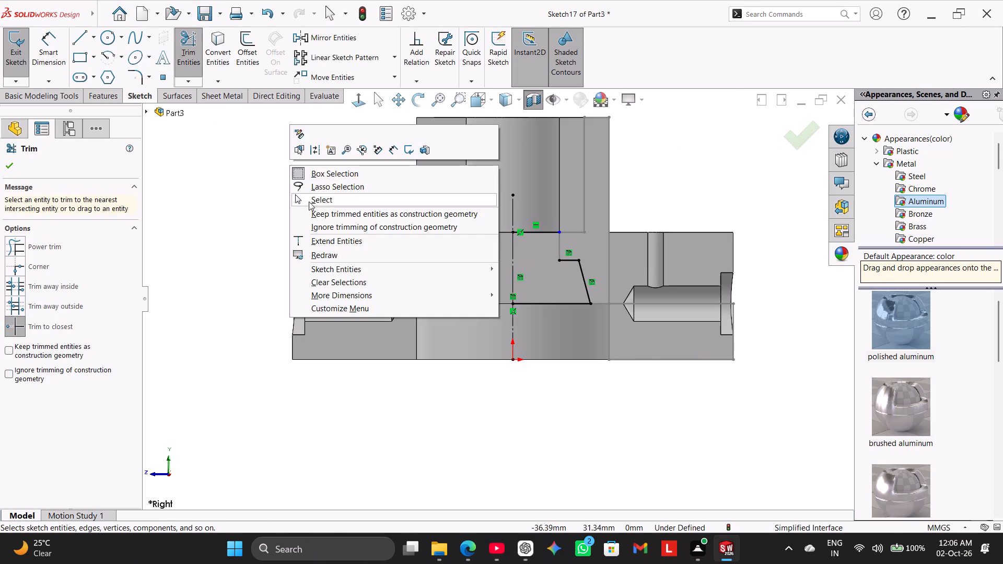
pyautogui.click(309, 198)
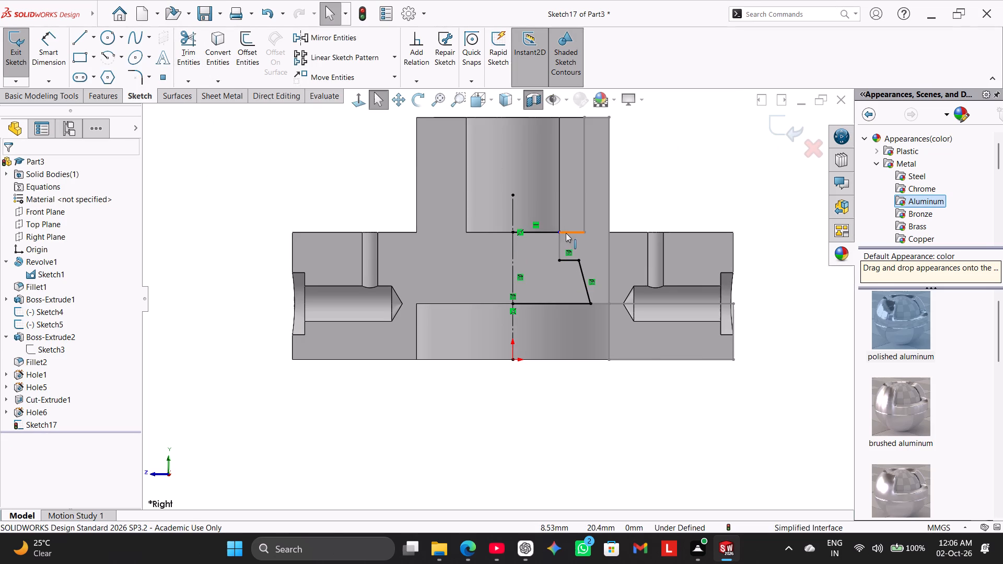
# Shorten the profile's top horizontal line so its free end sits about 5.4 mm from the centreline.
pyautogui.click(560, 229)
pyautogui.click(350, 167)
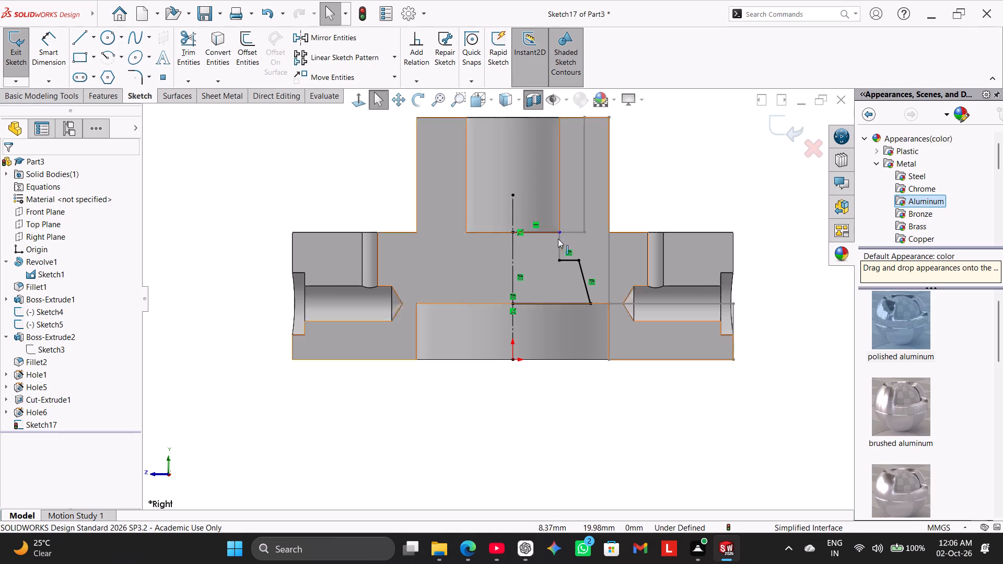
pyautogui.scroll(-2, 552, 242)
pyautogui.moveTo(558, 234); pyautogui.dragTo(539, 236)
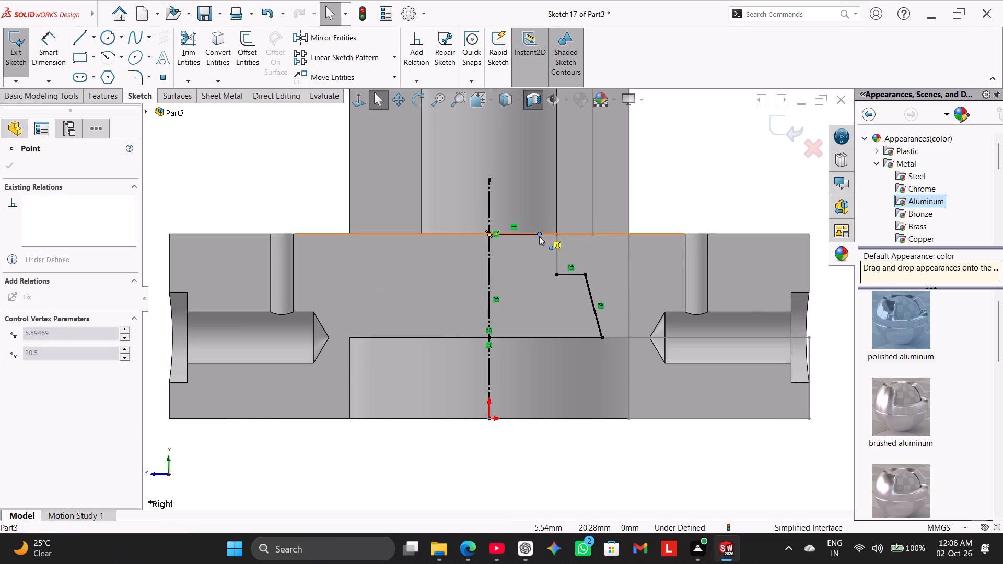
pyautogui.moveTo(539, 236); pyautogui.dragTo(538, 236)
# Draw a vertical line 4.5 mm down from the top horizontal line's free end, level with the lower step.
pyautogui.click(74, 36)
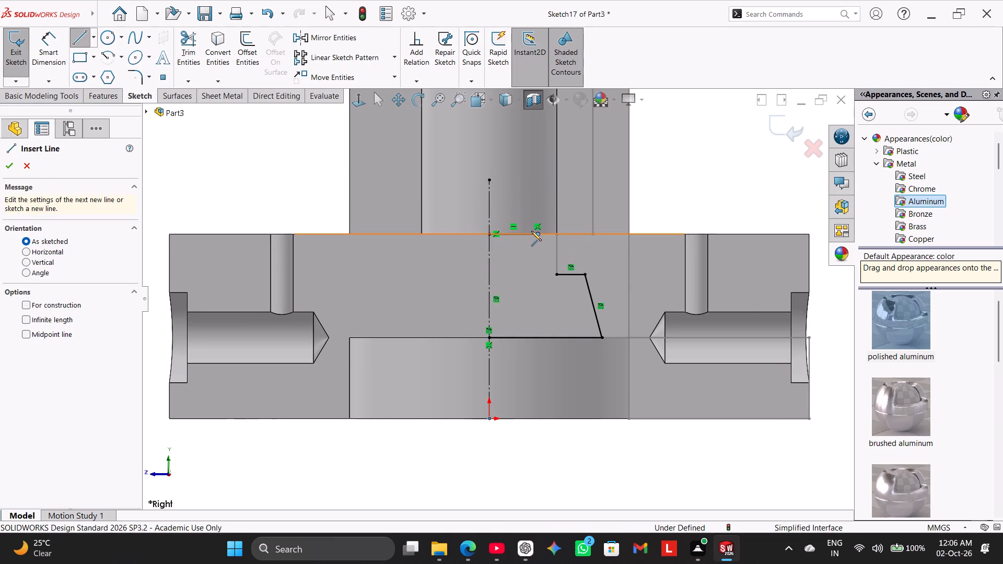
pyautogui.moveTo(539, 235); pyautogui.dragTo(538, 240)
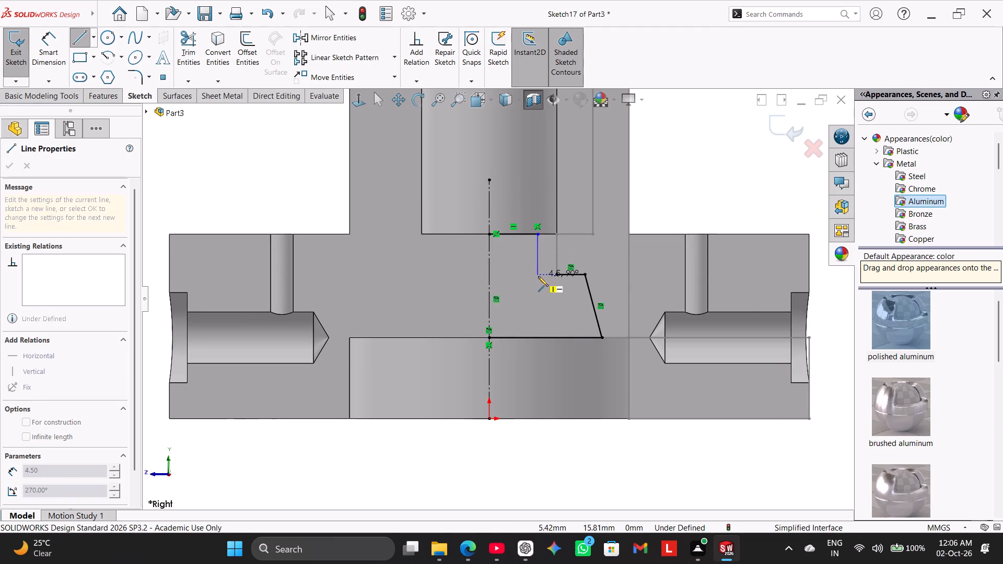
pyautogui.click(538, 276)
pyautogui.rightClick(307, 151)
pyautogui.click(321, 158)
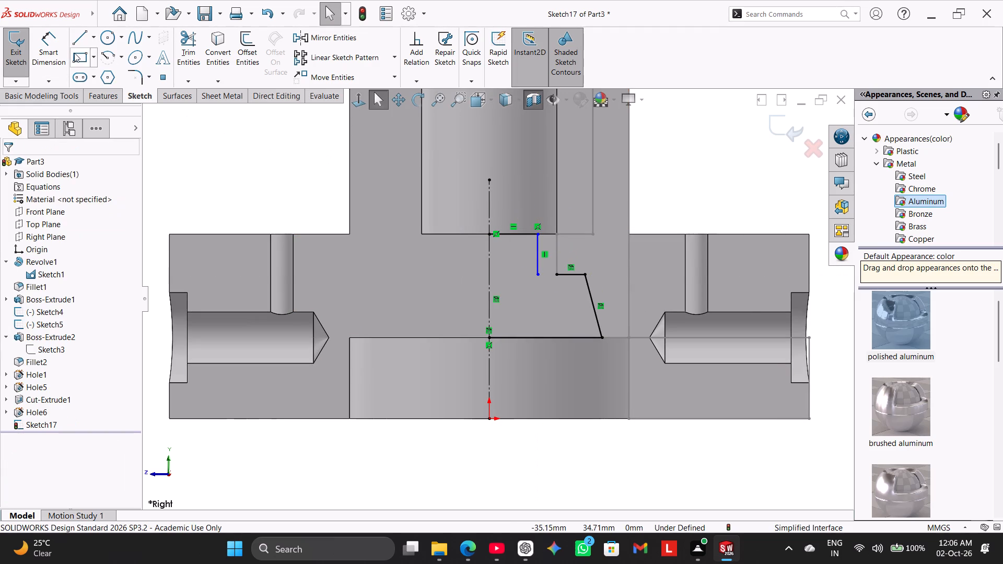
# Dimension the new vertical line about the centreline as a 15 mm diameter.
pyautogui.click(59, 45)
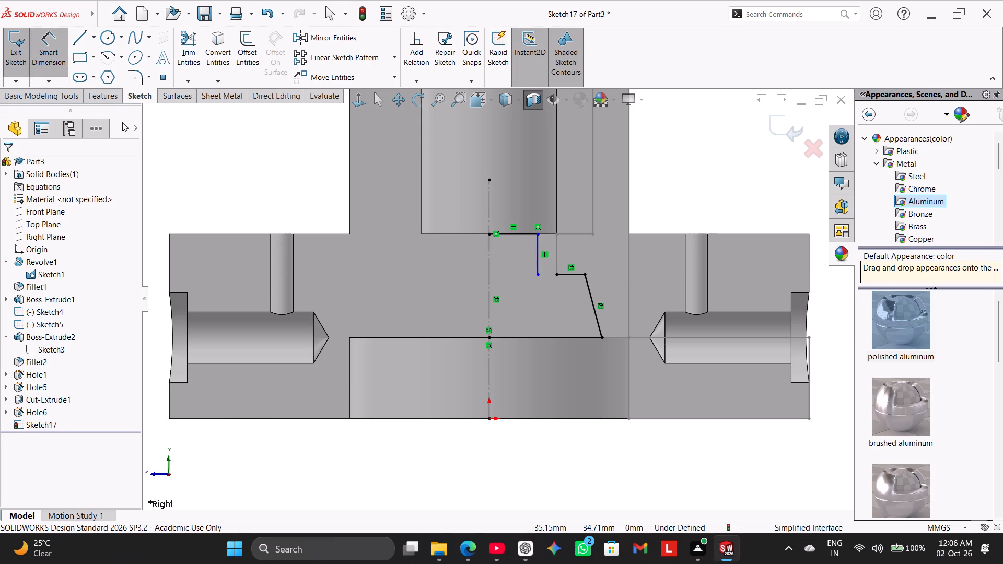
pyautogui.click(535, 257)
pyautogui.click(490, 255)
pyautogui.click(469, 268)
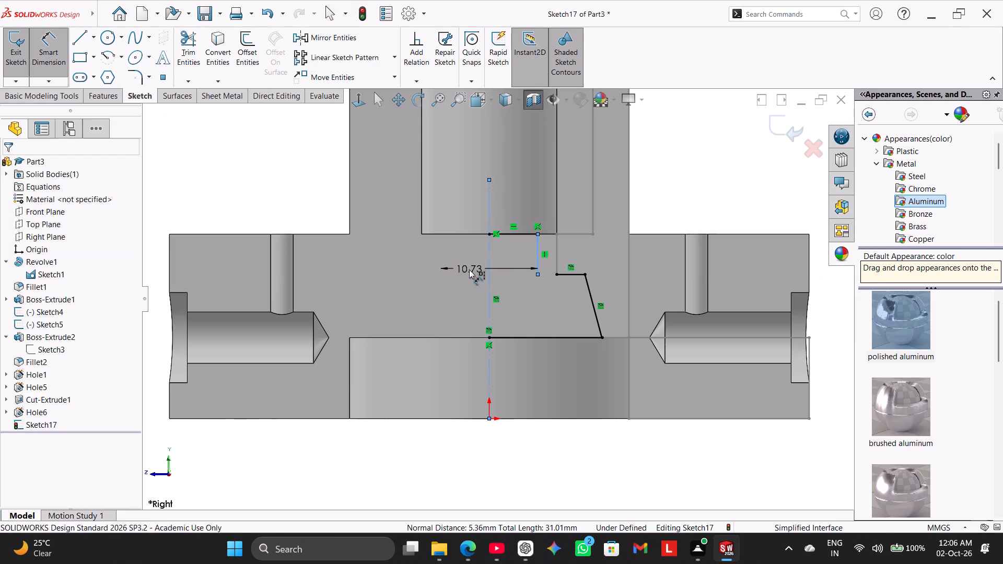
pyautogui.write('15')
pyautogui.press('Return')
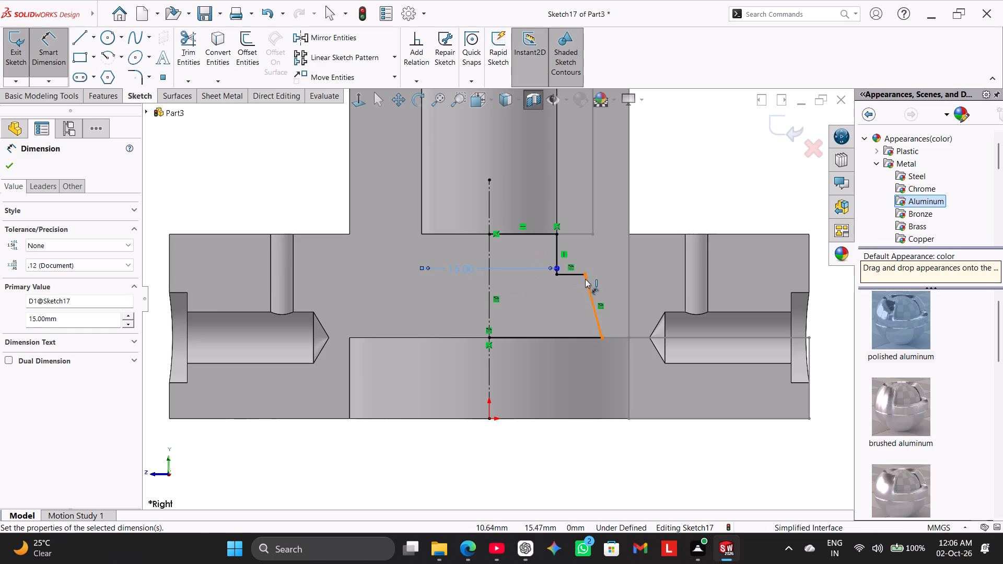
pyautogui.scroll(2, 615, 273)
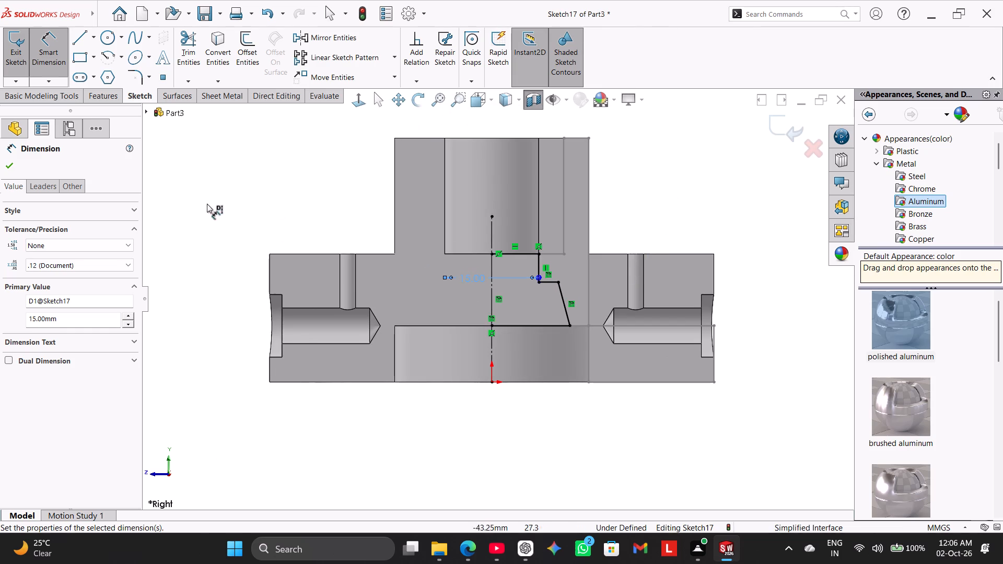
pyautogui.click(13, 166)
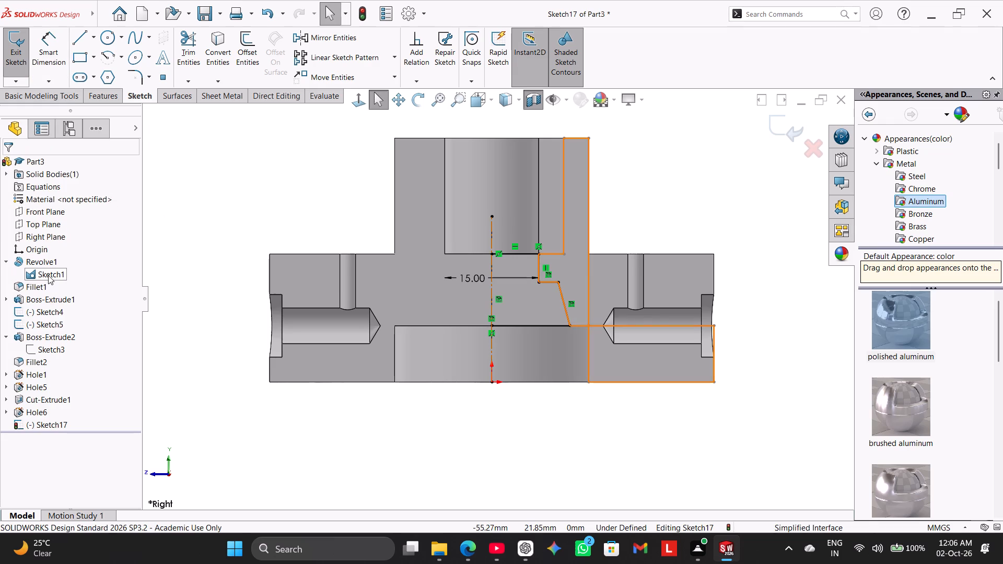
# Edit Revolve1's Sketch1 and separate the overlapping Ø15 and Ø23 dimensions by moving them higher, leaving the sketch when done.
pyautogui.rightClick(48, 275)
pyautogui.click(187, 180)
pyautogui.click(18, 49)
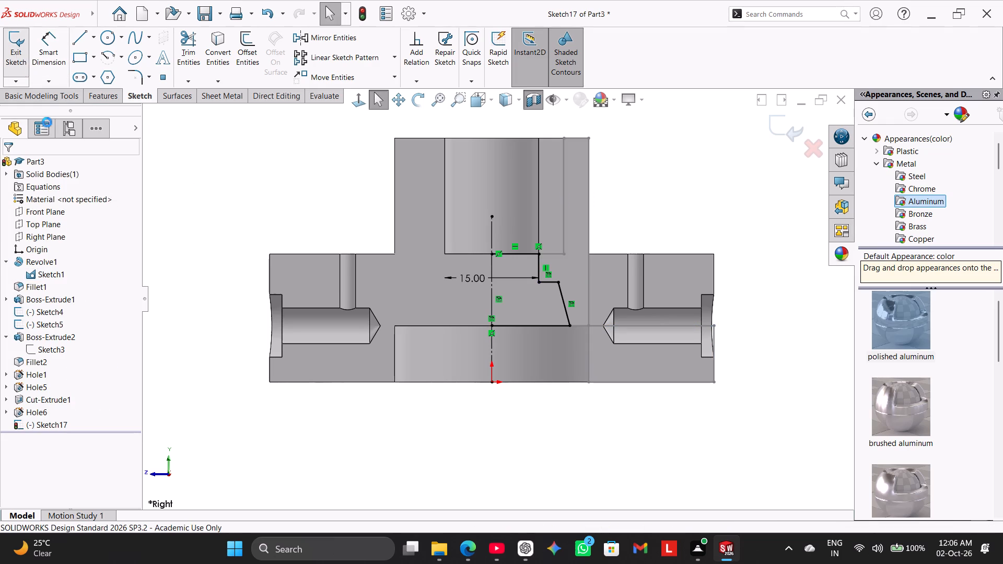
pyautogui.rightClick(55, 275)
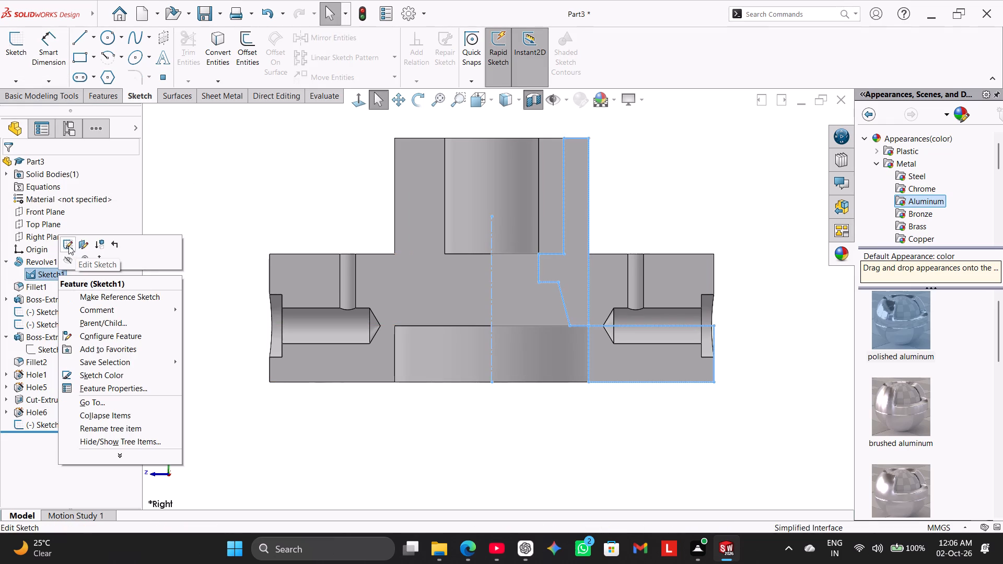
pyautogui.click(68, 245)
pyautogui.scroll(2, 197, 292)
pyautogui.click(204, 244)
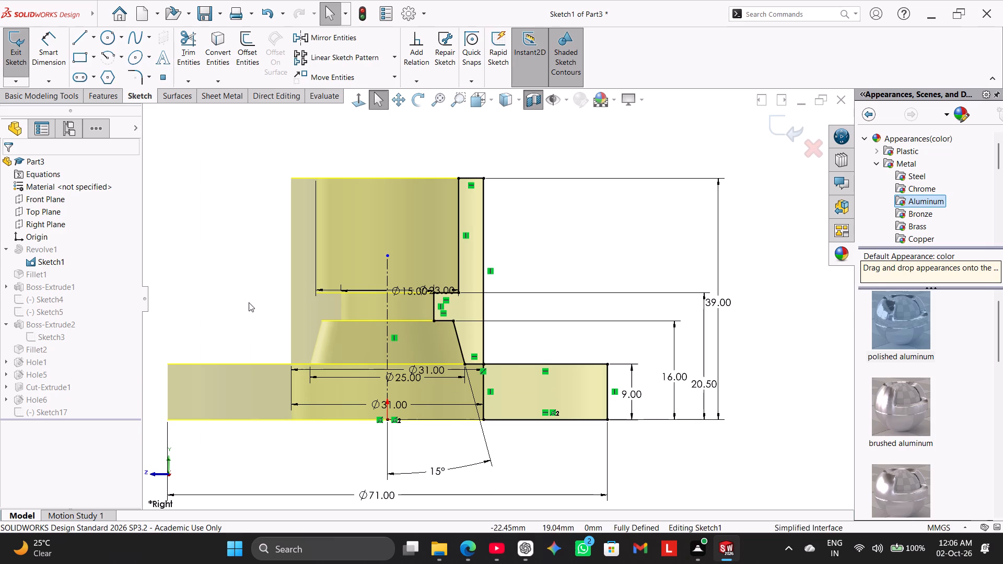
pyautogui.moveTo(415, 289); pyautogui.dragTo(407, 250)
pyautogui.click(259, 252)
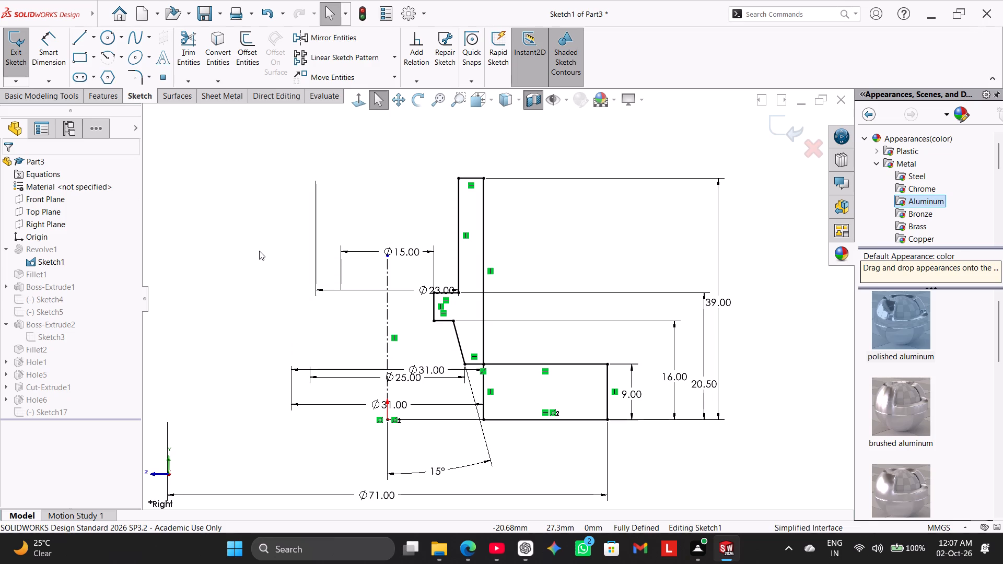
pyautogui.middleClick(401, 178)
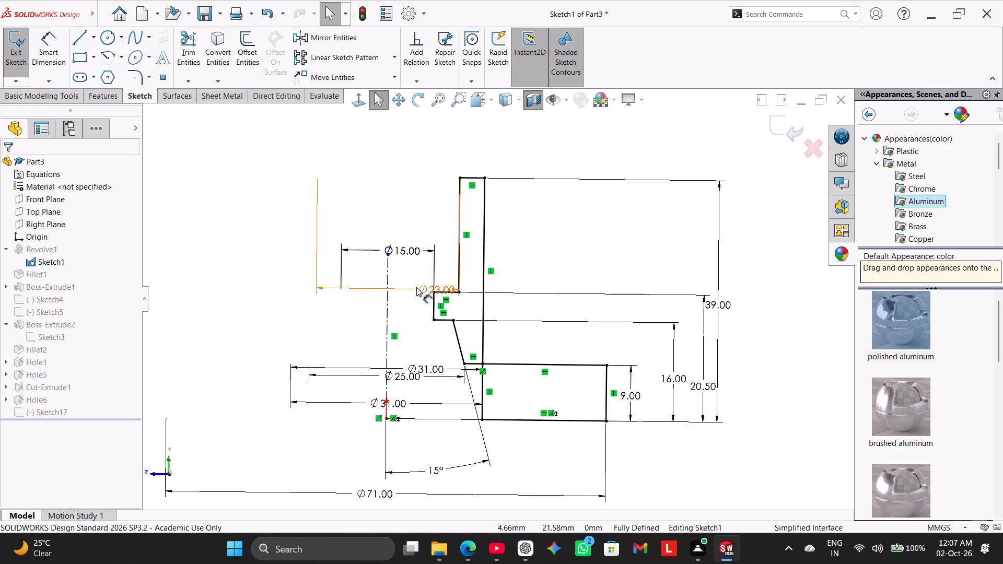
pyautogui.moveTo(416, 287); pyautogui.dragTo(416, 219)
pyautogui.click(254, 280)
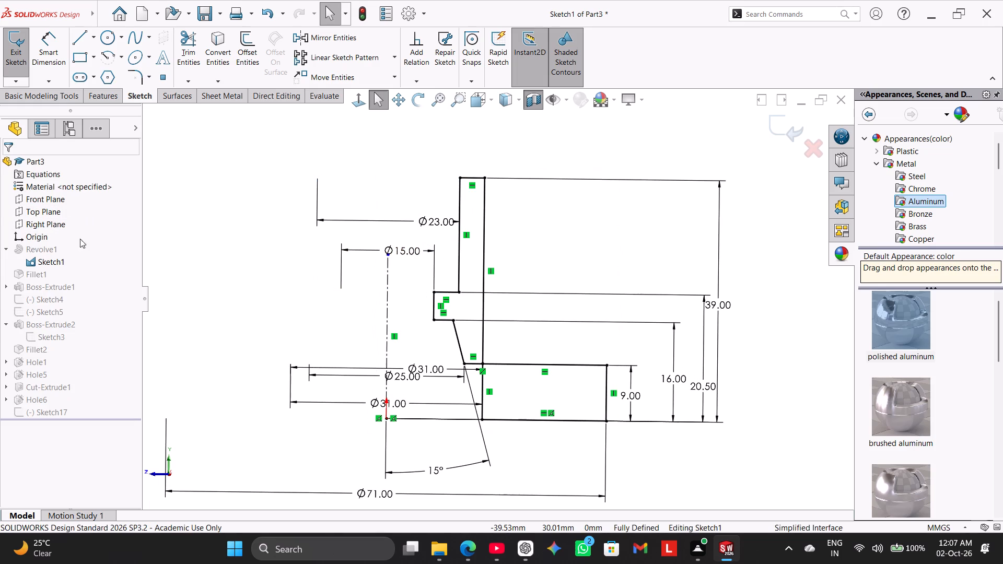
pyautogui.click(10, 42)
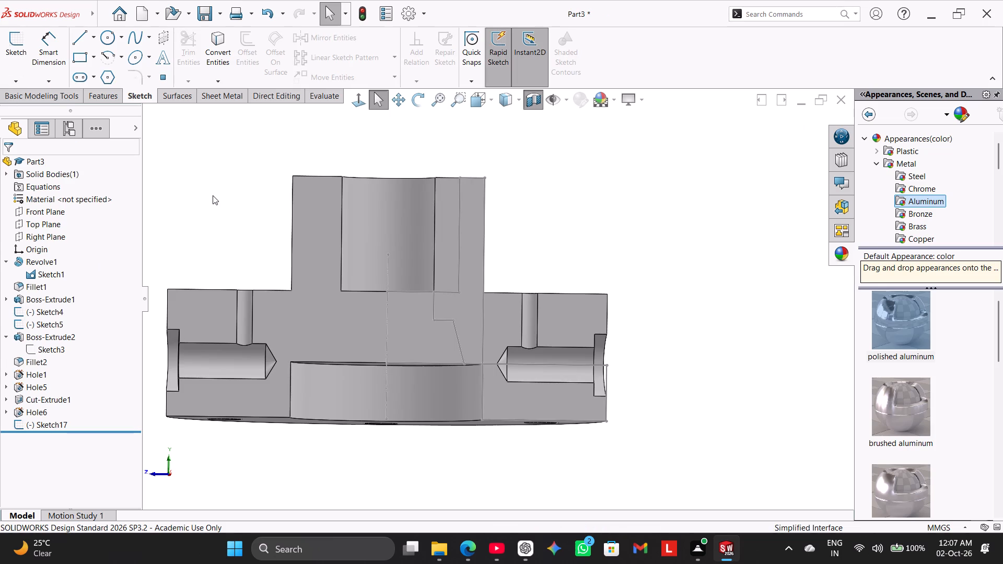
# Reopen Sketch17 and delete the horizontal line between the centreline and the top of the short vertical line.
pyautogui.click(213, 195)
pyautogui.middleClick(220, 204)
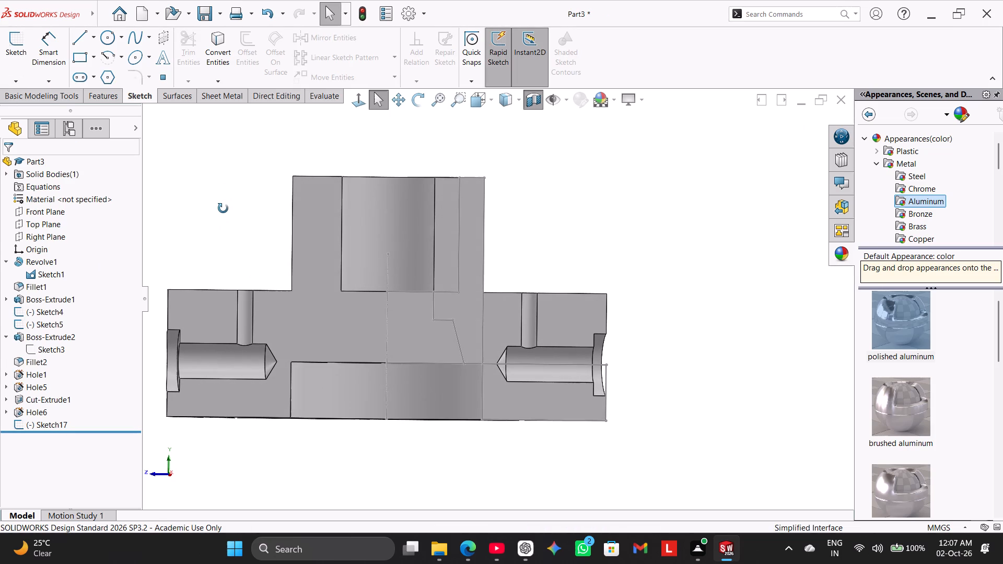
pyautogui.moveTo(243, 207); pyautogui.dragTo(216, 243, button='middle')
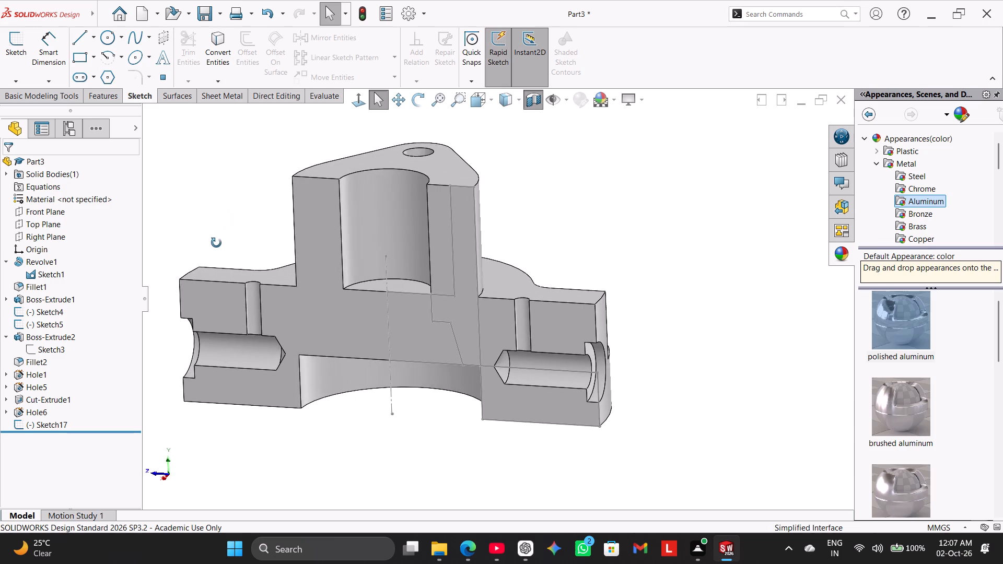
pyautogui.moveTo(216, 243); pyautogui.dragTo(239, 289, button='middle')
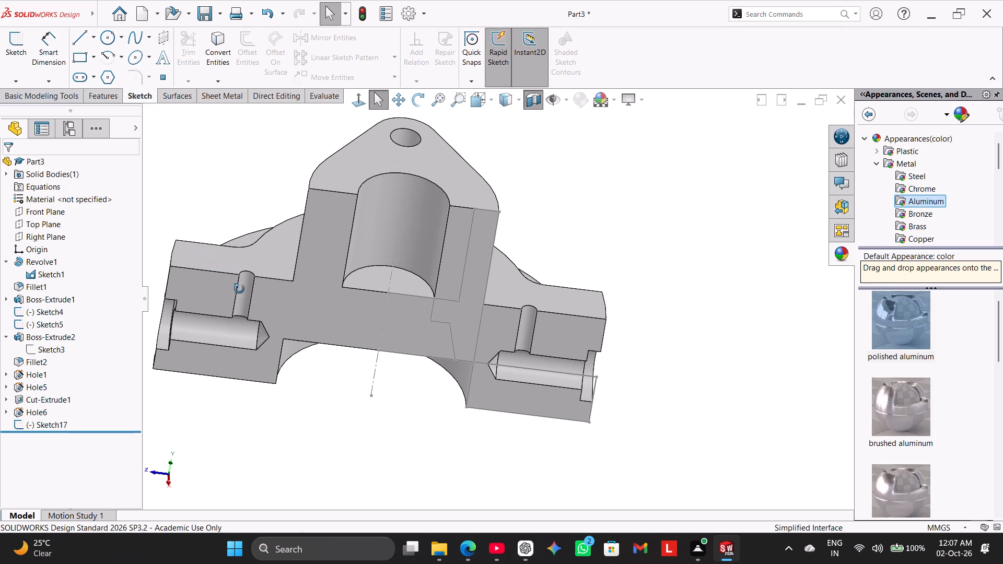
pyautogui.moveTo(239, 289); pyautogui.dragTo(238, 305, button='middle')
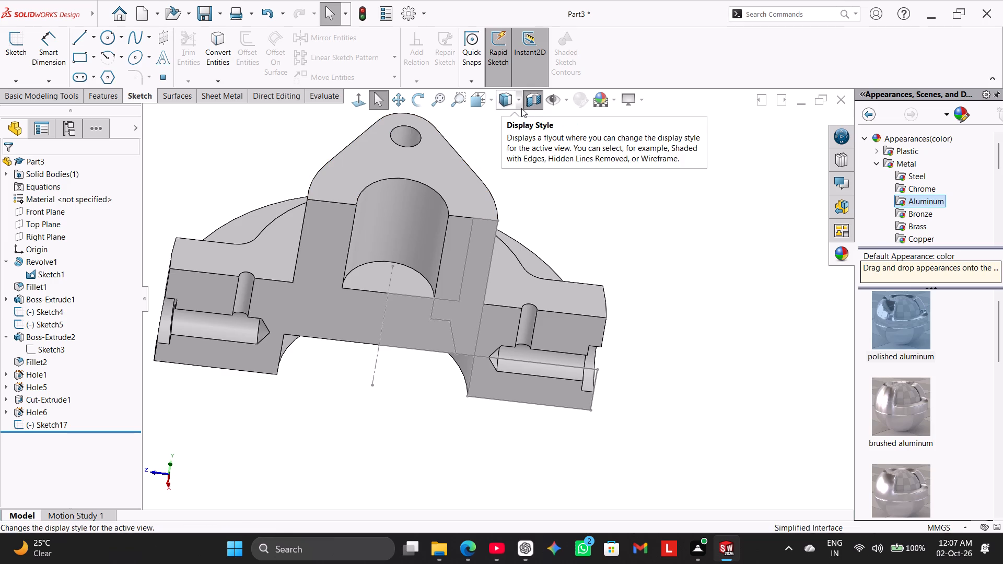
pyautogui.click(360, 94)
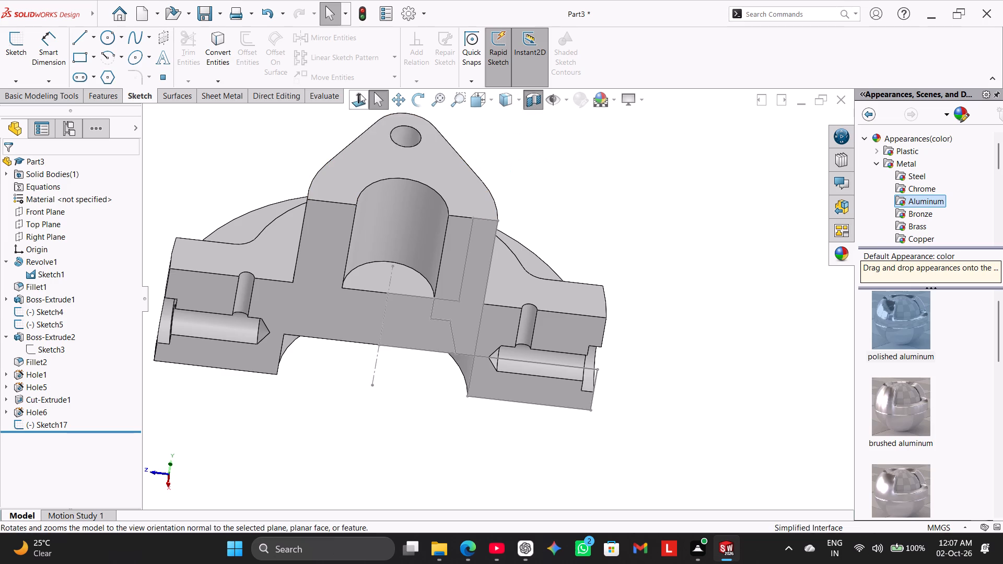
pyautogui.rightClick(59, 424)
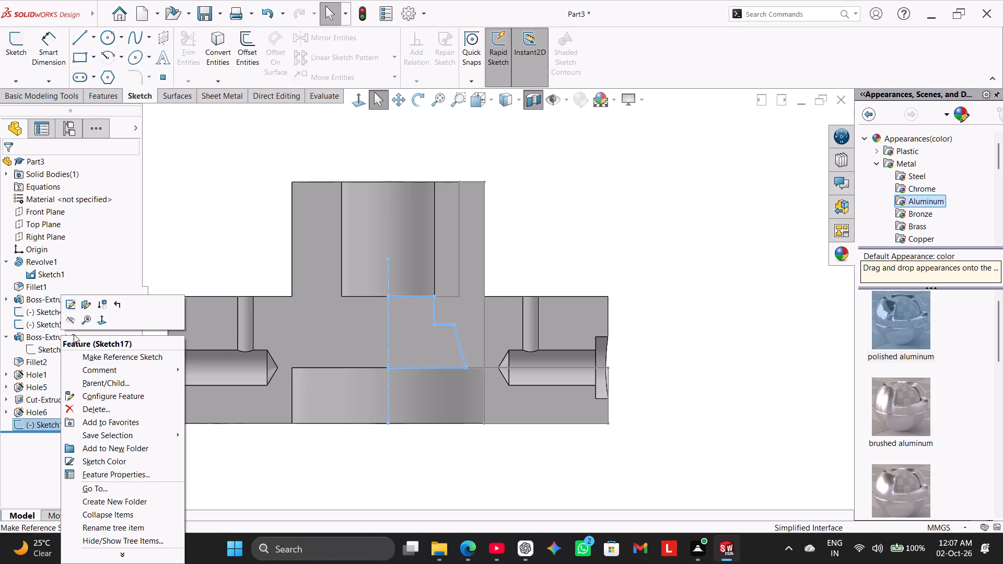
pyautogui.click(73, 305)
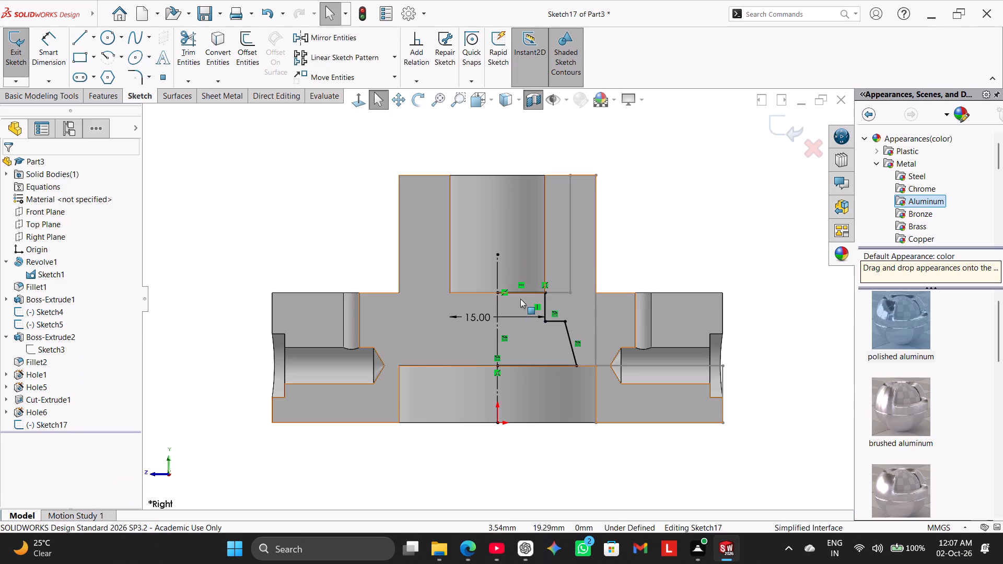
pyautogui.rightClick(521, 293)
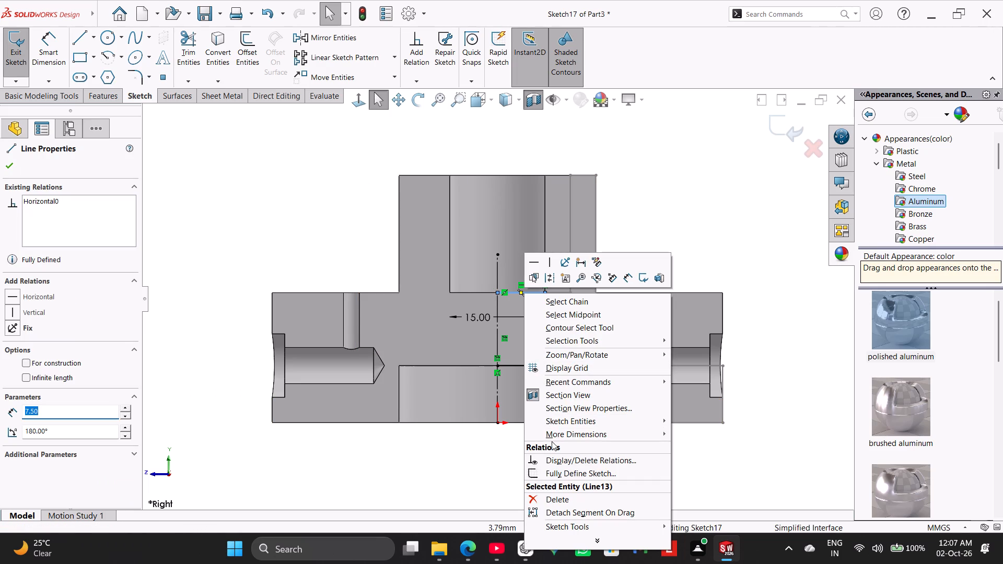
pyautogui.click(552, 503)
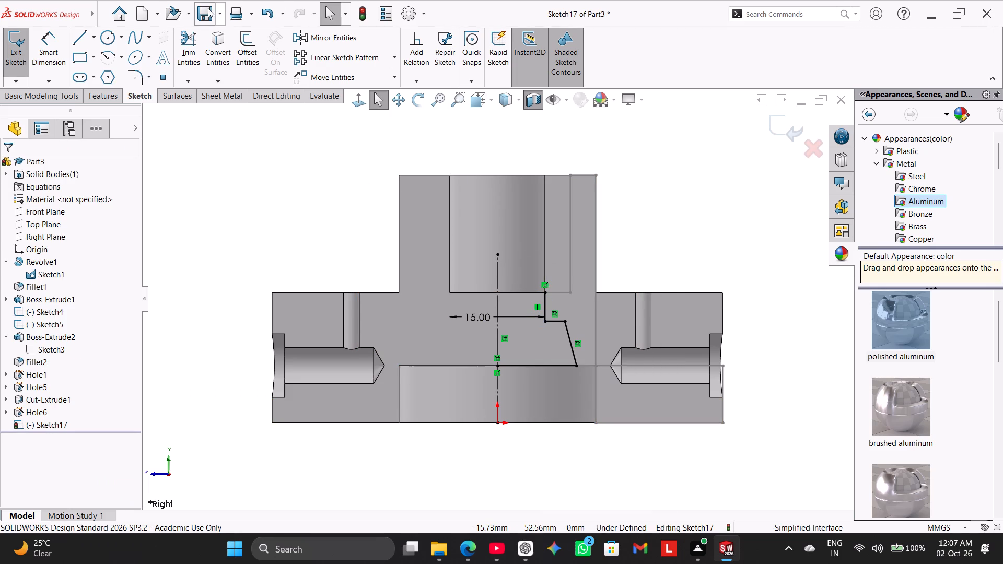
# Convert Sketch1's upper bore wall line and its adjoining short horizontal step line into the profile.
pyautogui.click(217, 41)
pyautogui.click(561, 292)
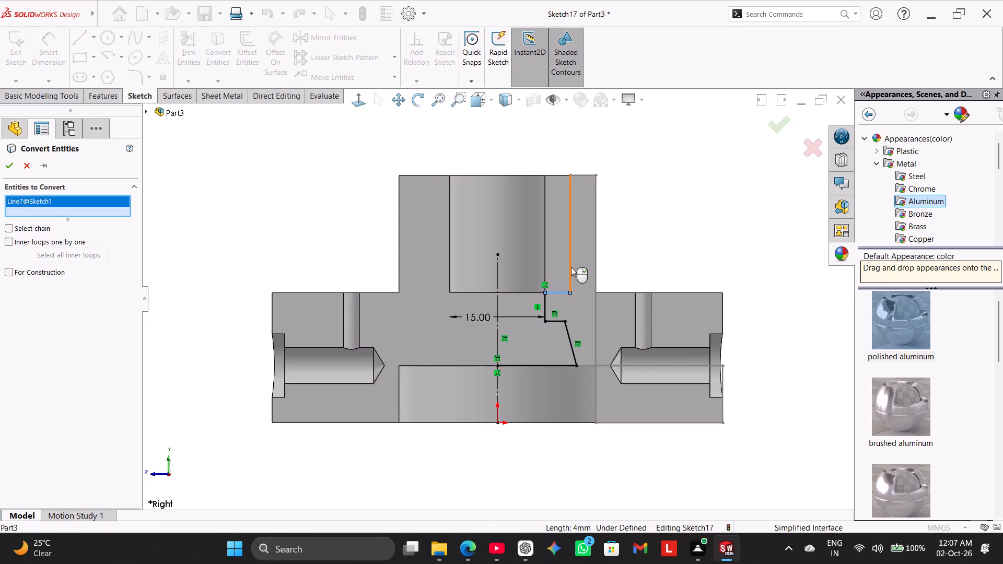
pyautogui.click(571, 267)
pyautogui.click(9, 164)
pyautogui.click(207, 185)
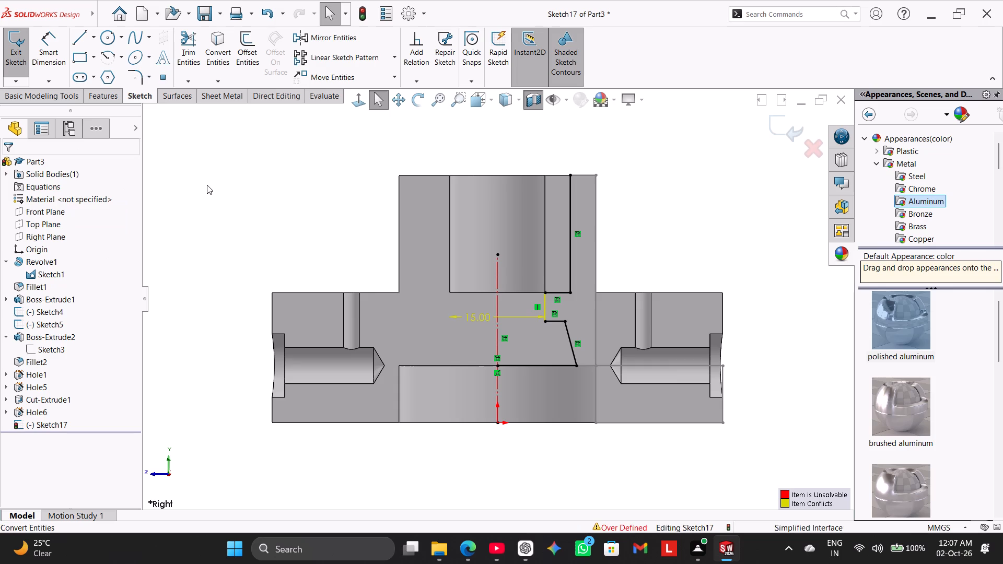
# Delete the conflicting 15 mm dimension from the profile.
pyautogui.rightClick(486, 318)
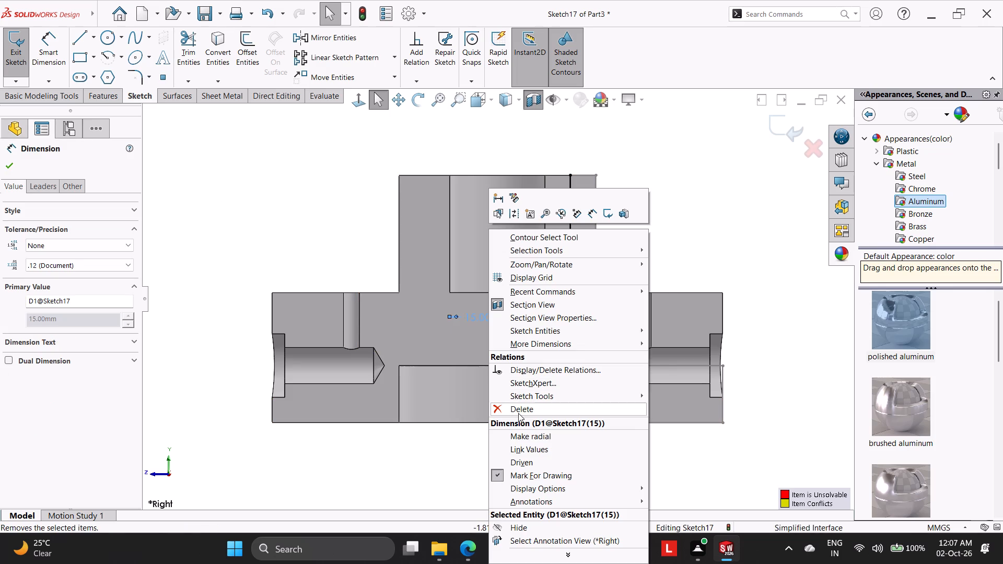
pyautogui.click(518, 409)
pyautogui.click(485, 474)
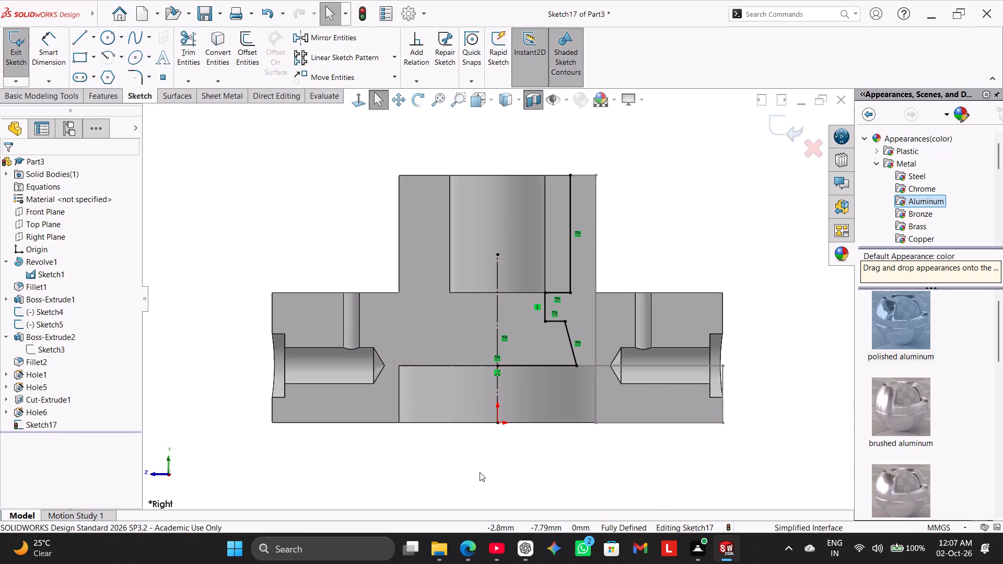
# Extend the centreline's upper end to the top edge of the boss.
pyautogui.moveTo(496, 253); pyautogui.dragTo(498, 241)
pyautogui.moveTo(498, 241); pyautogui.dragTo(499, 176)
pyautogui.click(385, 164)
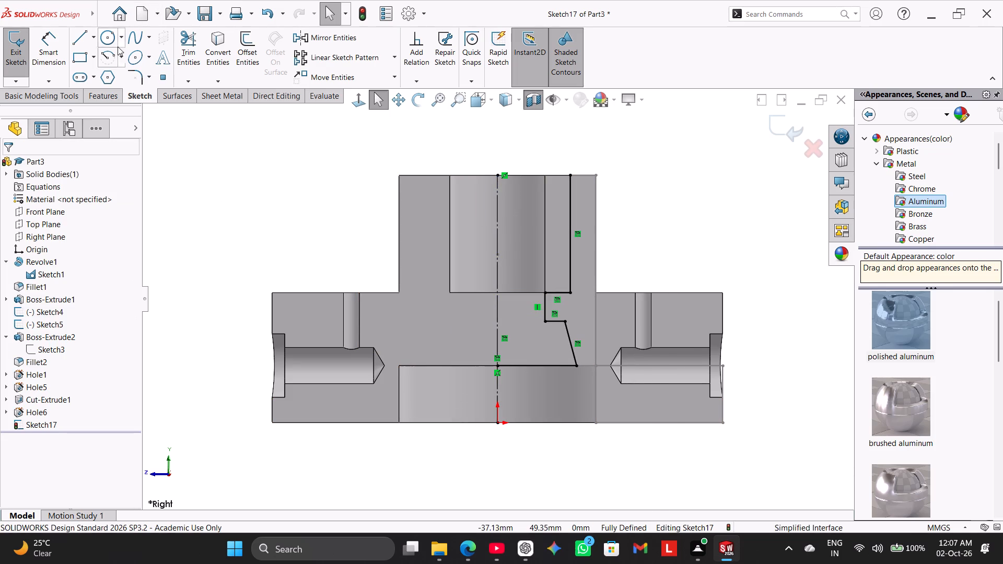
# Close the profile with a horizontal line along the boss's top edge, from the converted bore wall line to the centreline.
pyautogui.click(76, 30)
pyautogui.moveTo(569, 175); pyautogui.dragTo(565, 175)
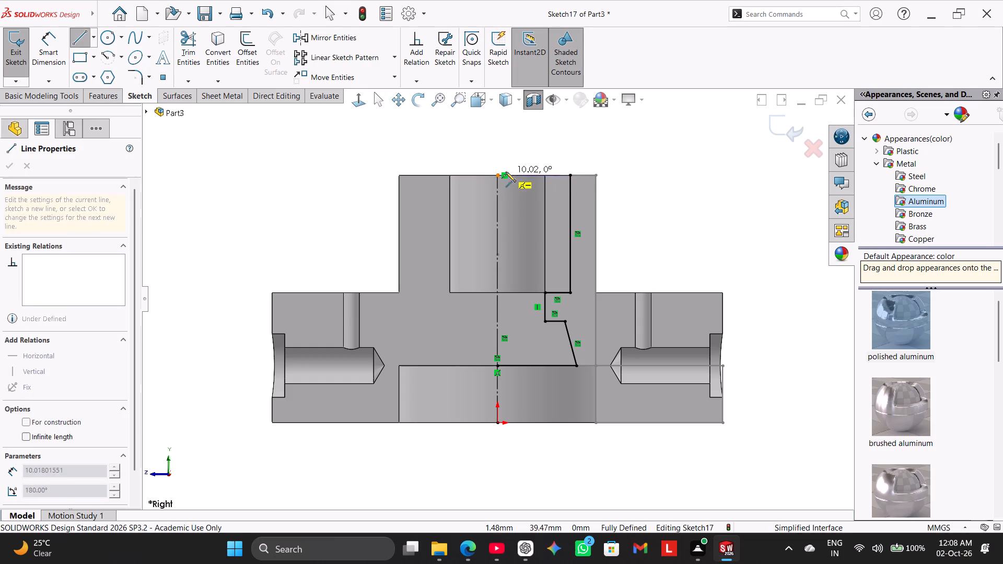
pyautogui.click(497, 175)
pyautogui.rightClick(476, 151)
pyautogui.click(499, 159)
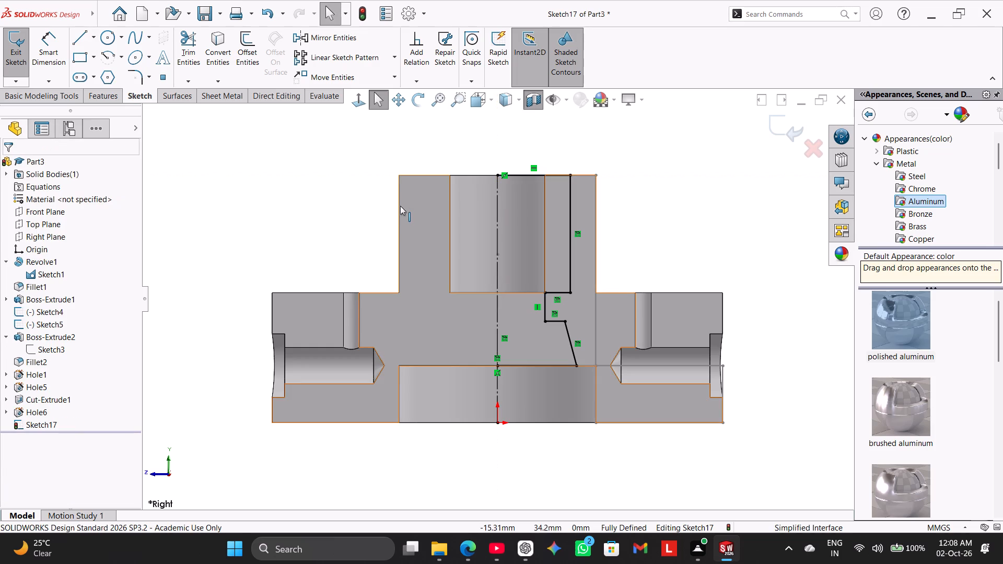
# Cut-revolve the bore profile 360° about its centreline, letting the open sketch be closed automatically.
pyautogui.click(104, 96)
pyautogui.click(250, 51)
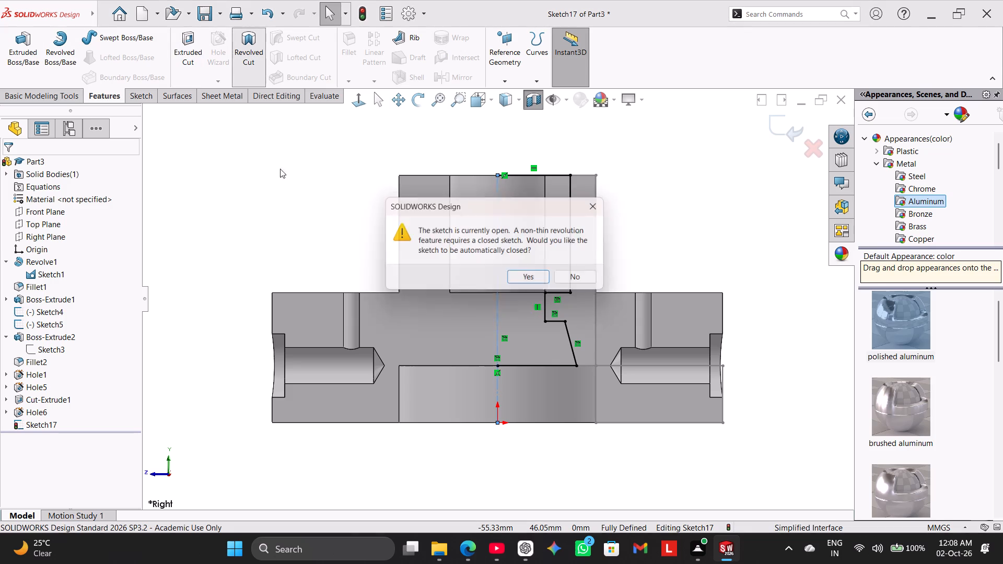
pyautogui.click(529, 280)
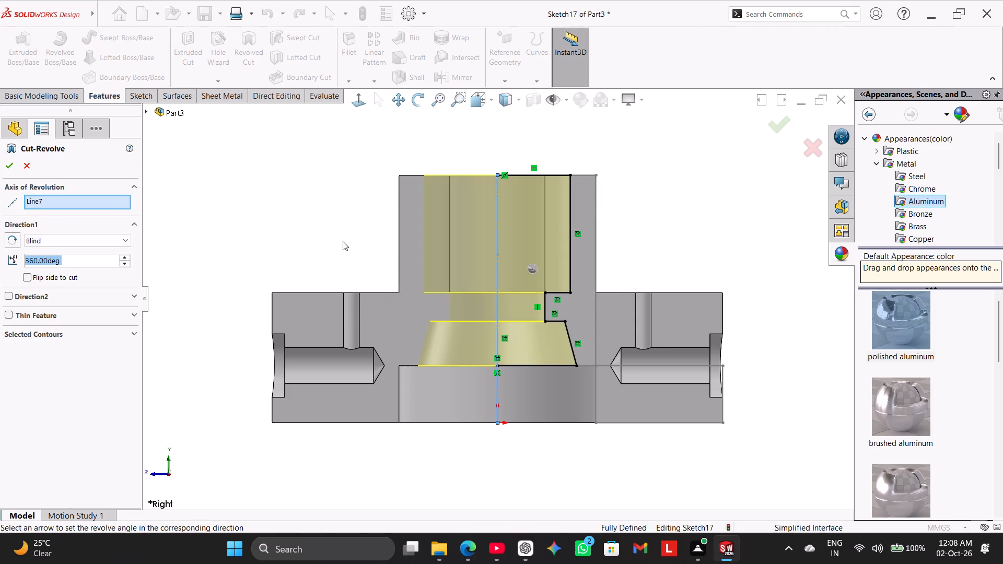
pyautogui.click(0, 163)
pyautogui.click(5, 163)
pyautogui.click(239, 202)
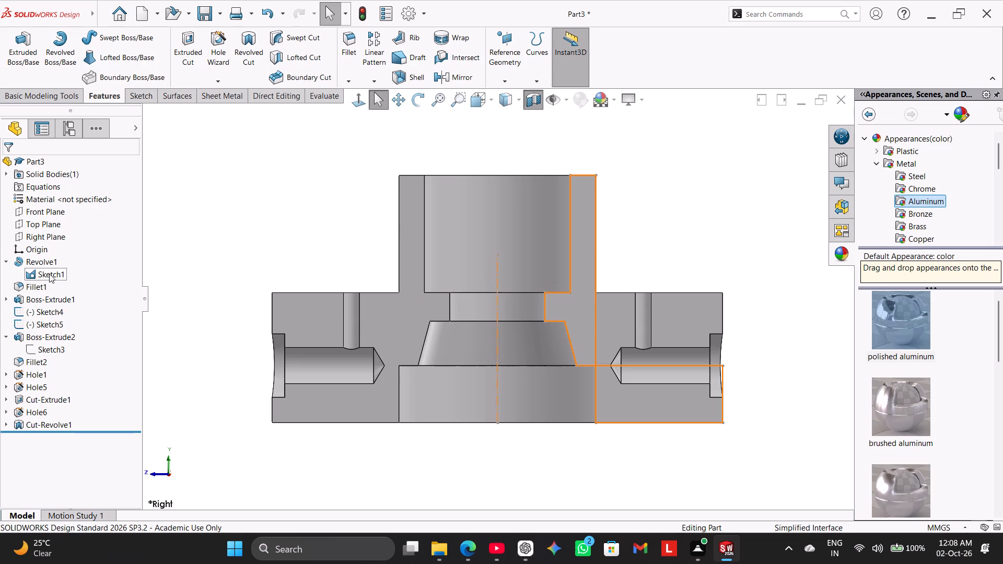
# Hide Sketch1 under Revolve1.
pyautogui.rightClick(49, 273)
pyautogui.click(67, 257)
pyautogui.click(249, 221)
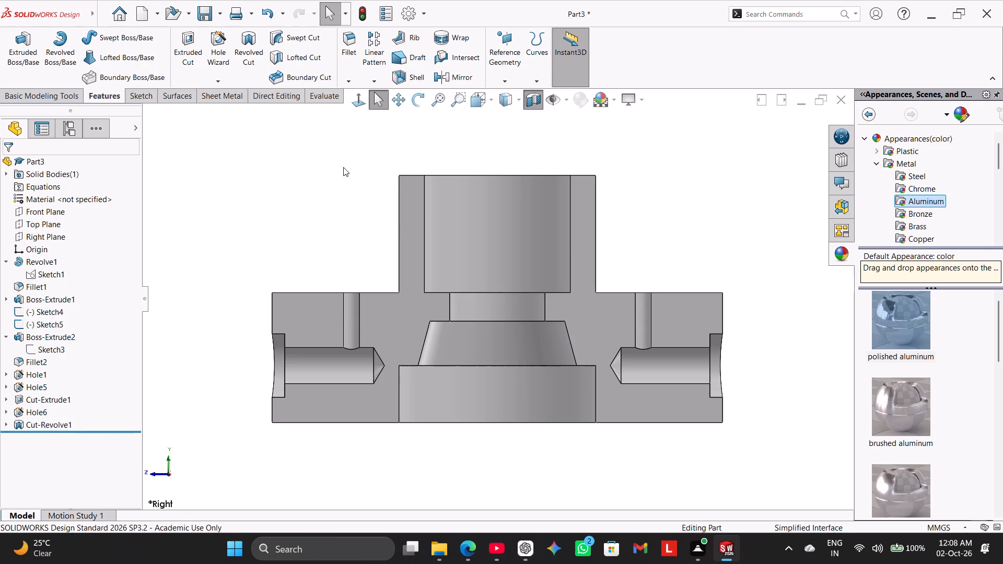
# Examine the stepped bore in section on the Front Plane, and again on the Right Plane with that section view applied.
pyautogui.moveTo(340, 179); pyautogui.dragTo(342, 262, button='middle')
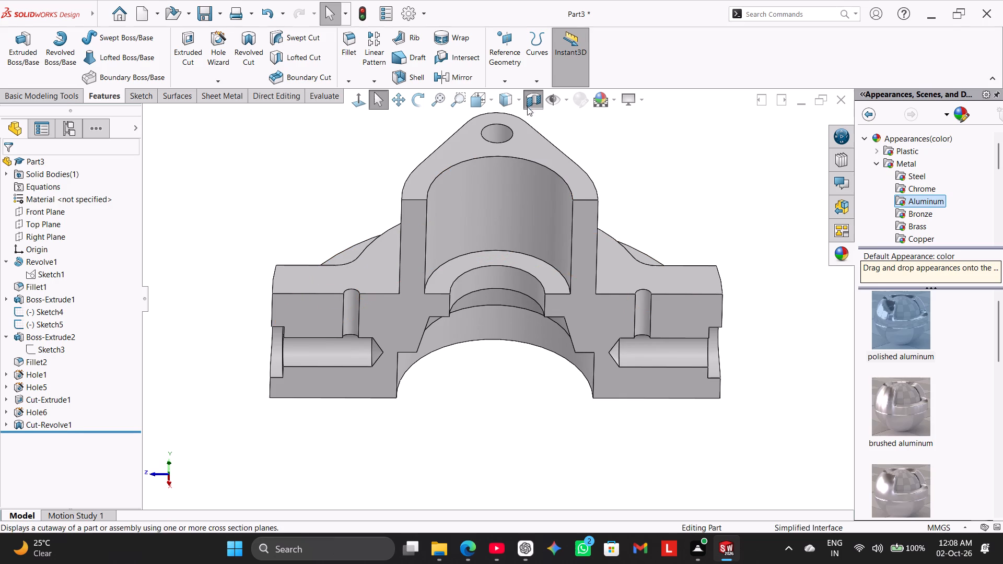
pyautogui.click(524, 100)
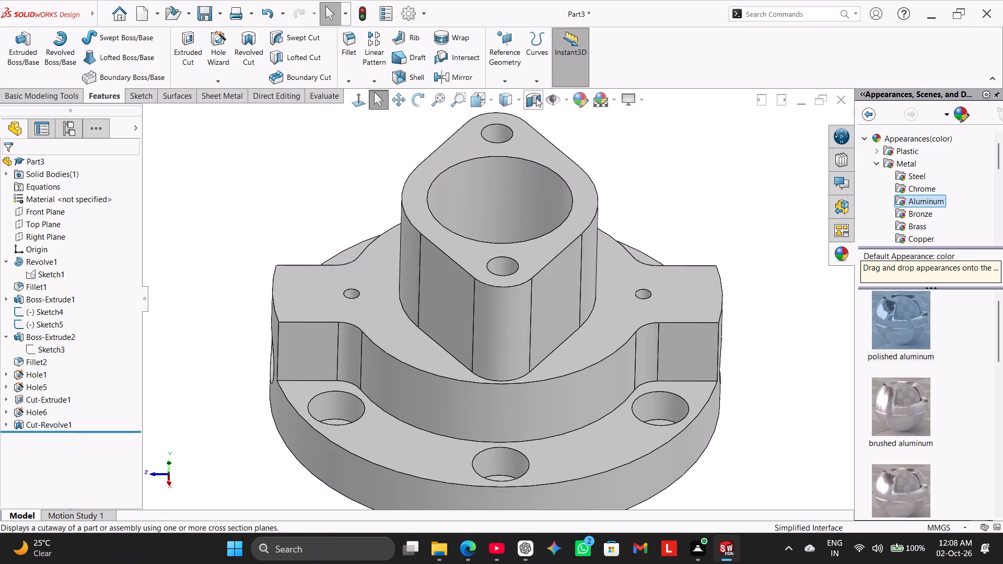
pyautogui.click(535, 97)
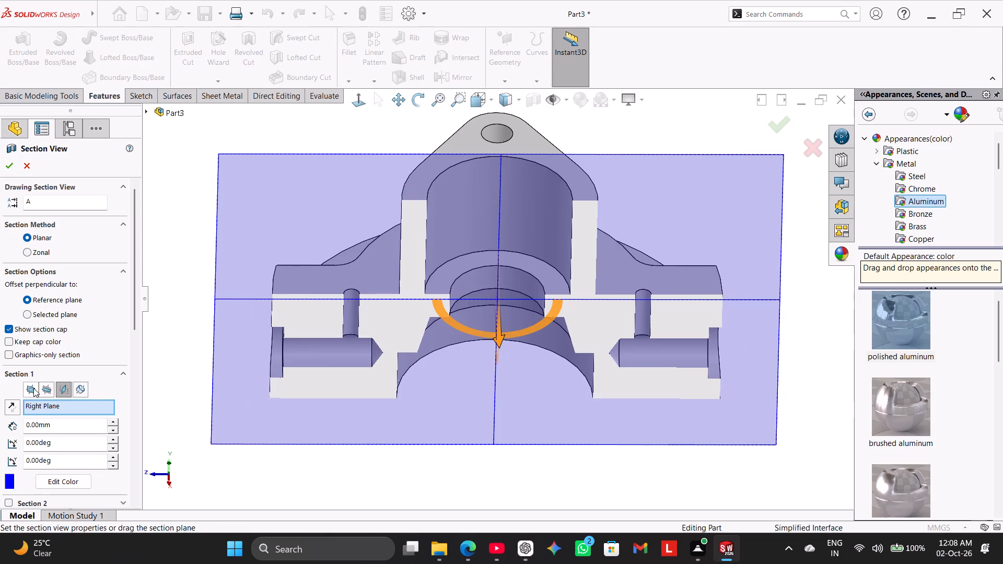
pyautogui.click(32, 387)
pyautogui.click(355, 105)
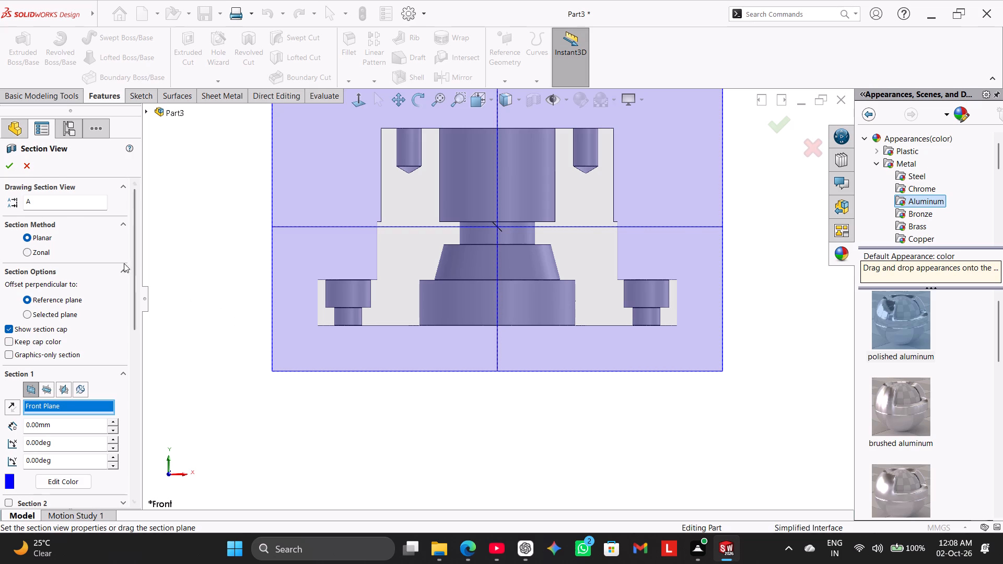
pyautogui.click(32, 167)
pyautogui.click(234, 381)
pyautogui.moveTo(380, 397); pyautogui.dragTo(384, 323, button='middle')
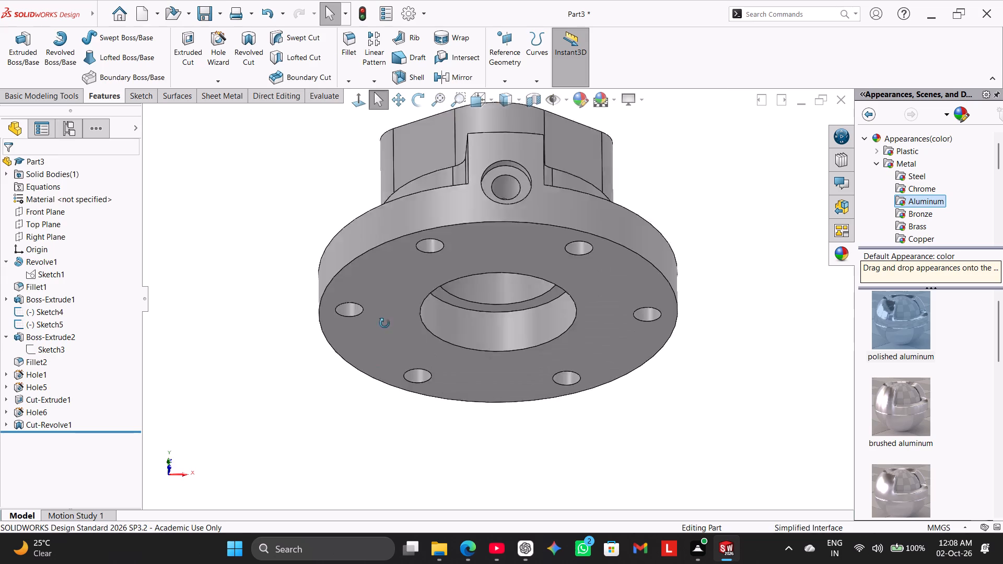
pyautogui.moveTo(384, 323); pyautogui.dragTo(395, 368, button='middle')
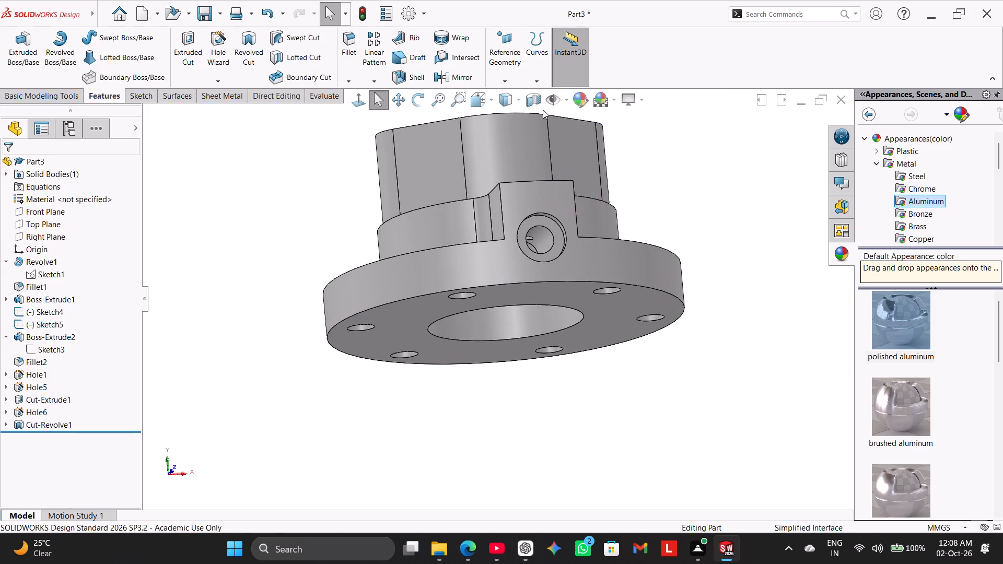
pyautogui.click(538, 99)
pyautogui.click(356, 102)
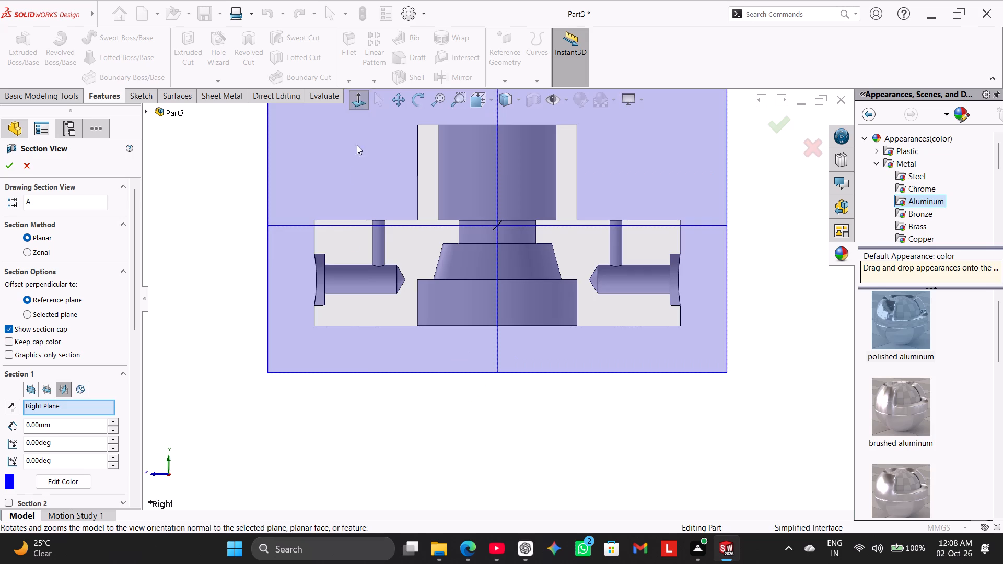
pyautogui.click(394, 459)
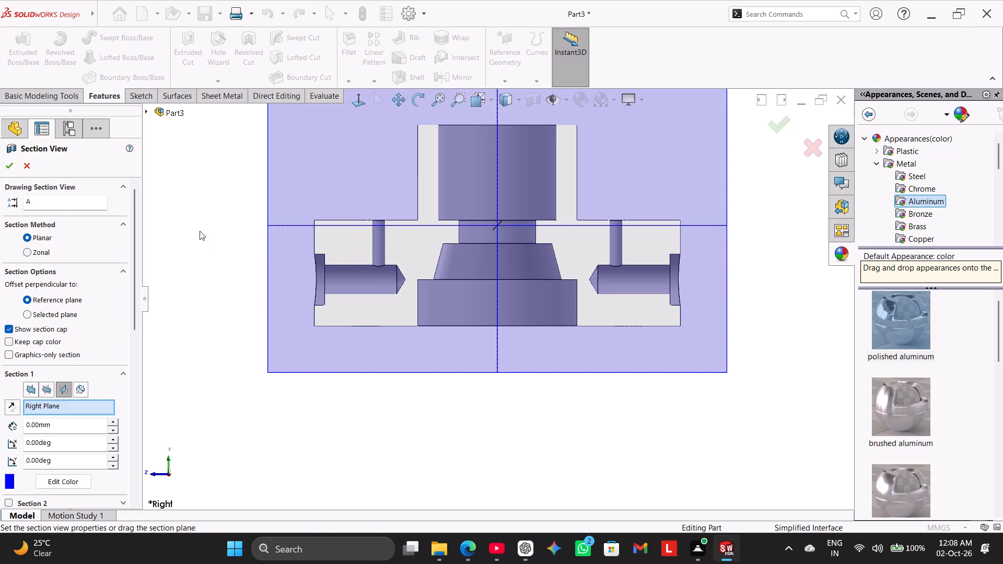
pyautogui.click(14, 166)
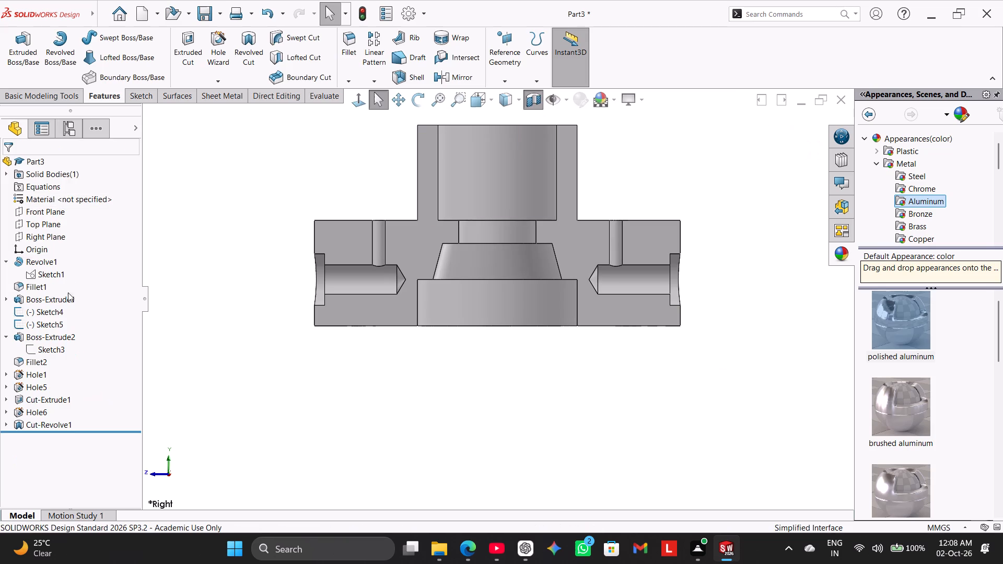
# Delete the old Fillet1 feature from the part.
pyautogui.click(37, 288)
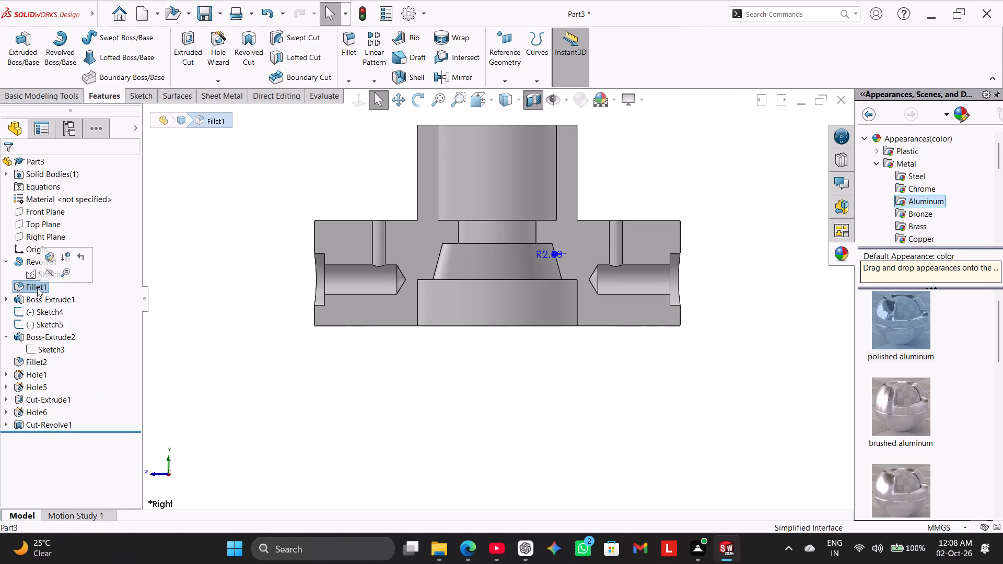
pyautogui.rightClick(37, 288)
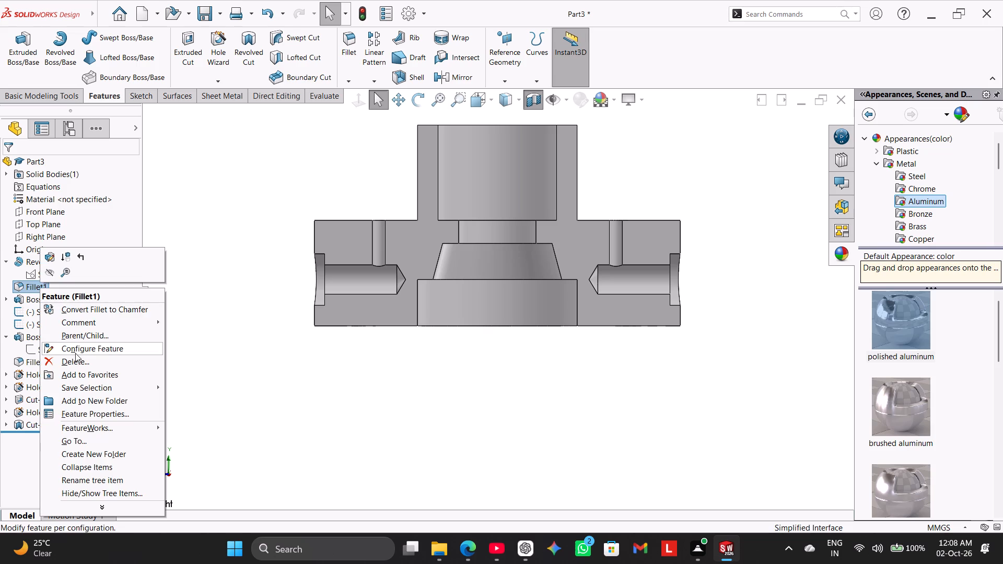
pyautogui.click(82, 361)
pyautogui.click(579, 197)
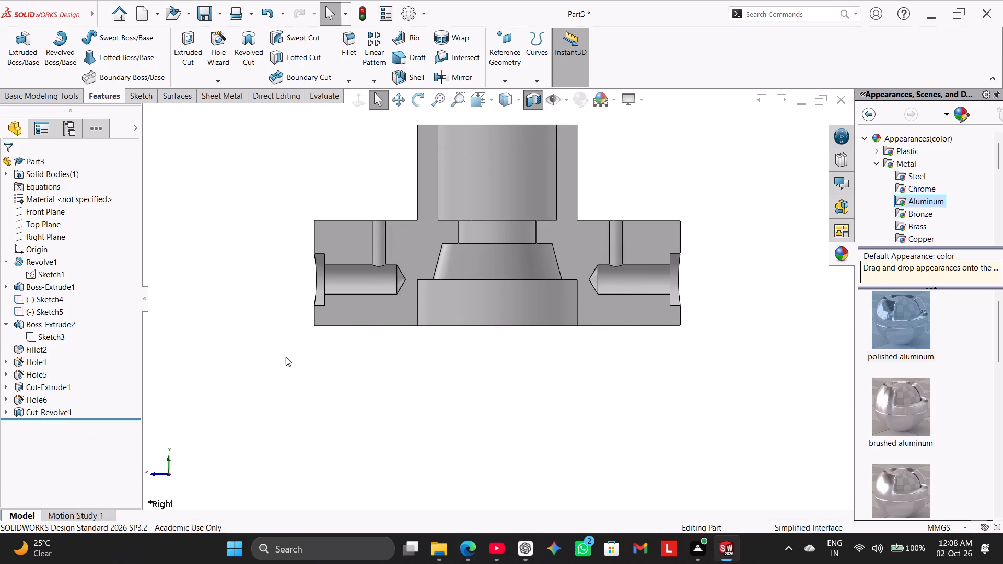
# Fillet the upper edge of the tapered bore section with a 2 mm radius.
pyautogui.click(356, 43)
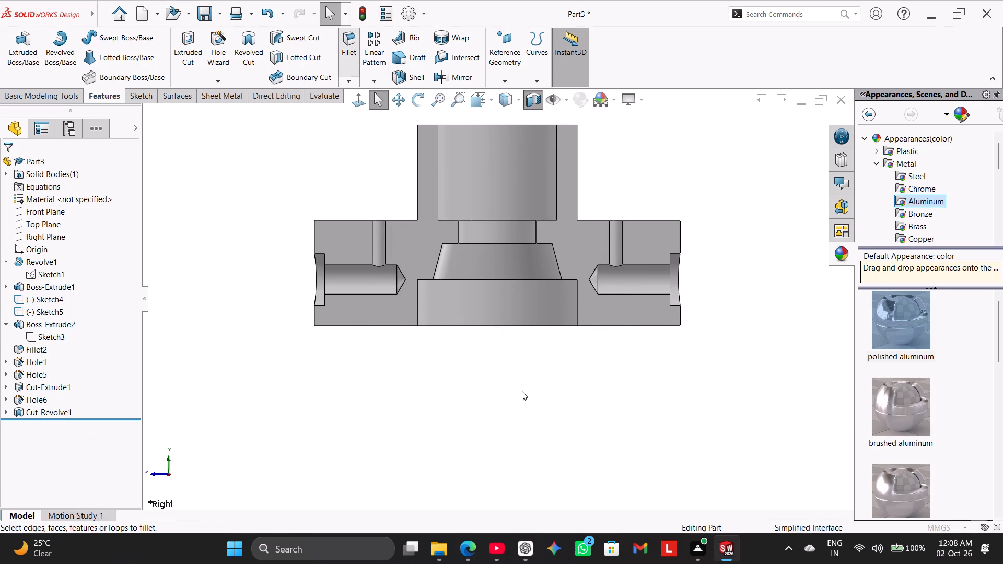
pyautogui.moveTo(525, 409); pyautogui.dragTo(529, 399, button='middle')
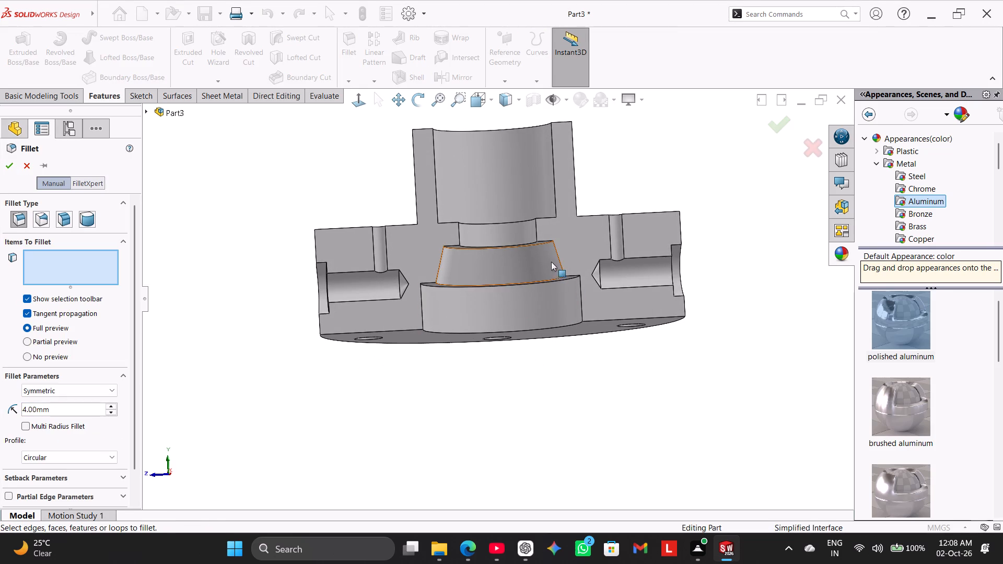
pyautogui.click(543, 245)
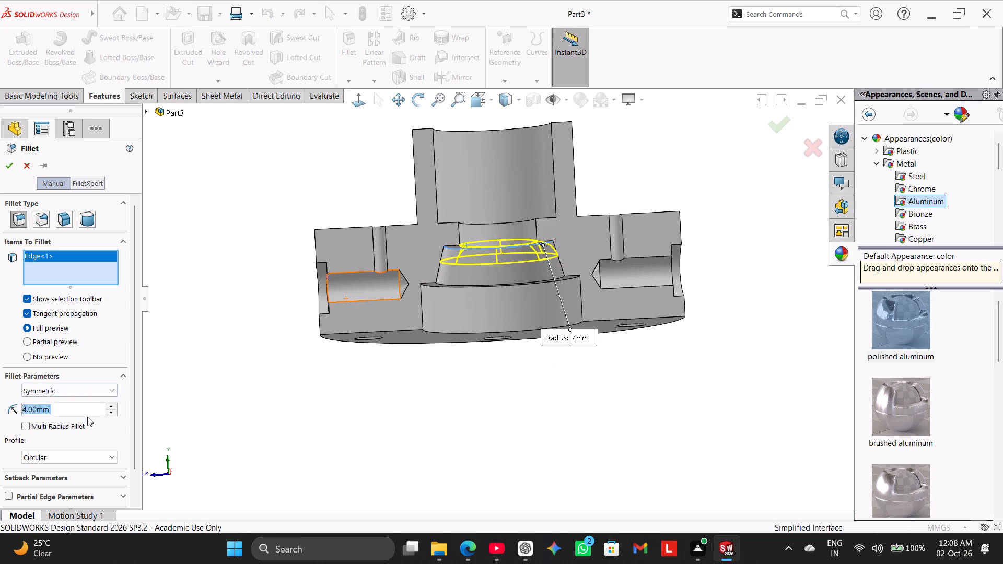
pyautogui.press('2')
pyautogui.press('Return')
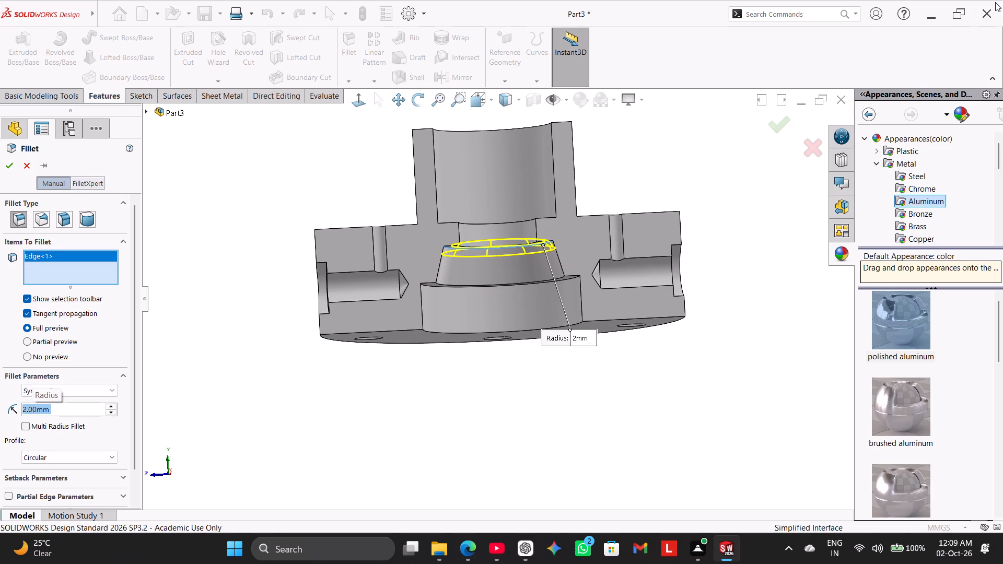
pyautogui.click(6, 171)
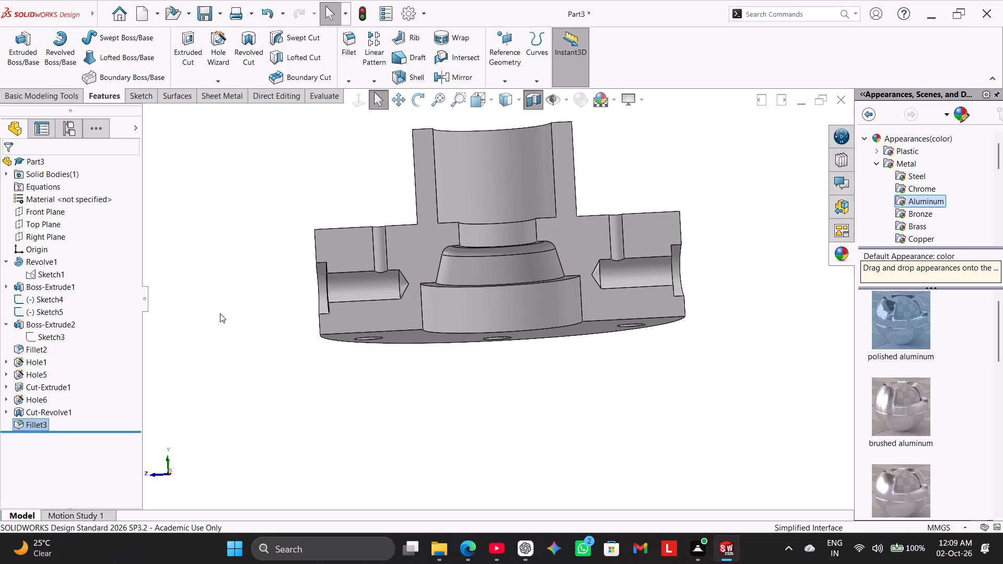
pyautogui.click(220, 313)
# Turn off the section view and examine the whole part in isometric orientation and from below.
pyautogui.click(530, 99)
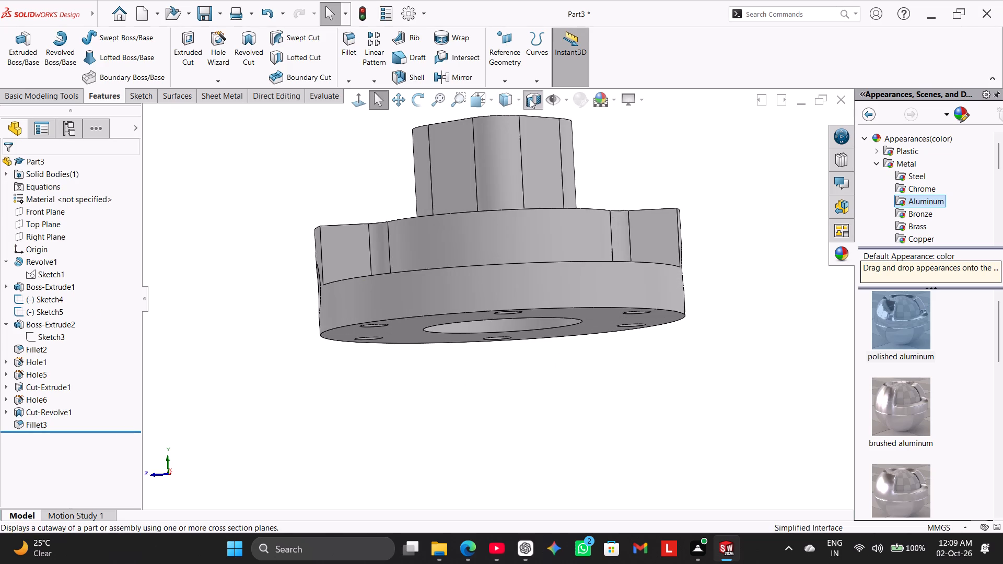
pyautogui.moveTo(281, 290); pyautogui.dragTo(482, 166, button='right')
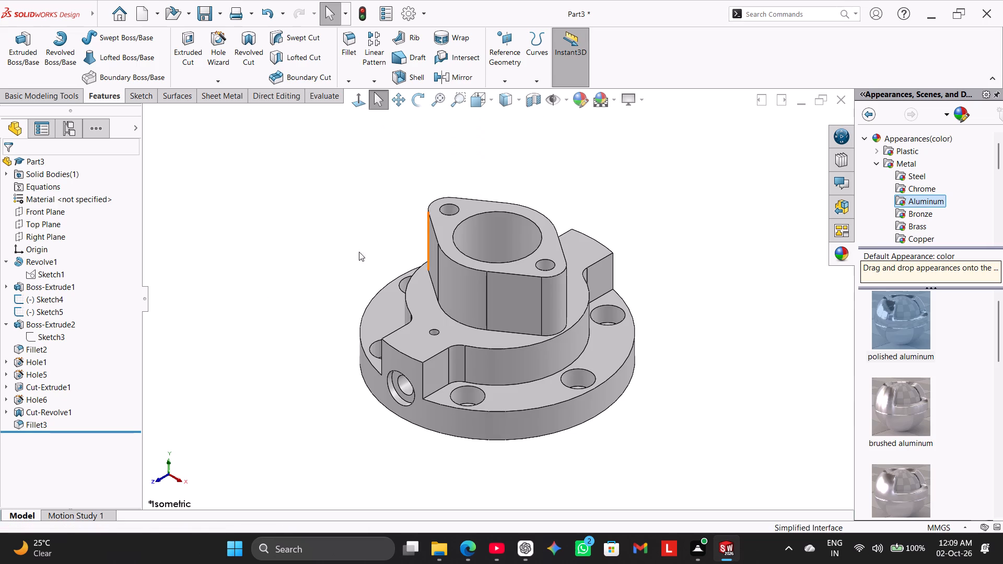
pyautogui.click(253, 298)
pyautogui.moveTo(280, 374); pyautogui.dragTo(322, 196, button='middle')
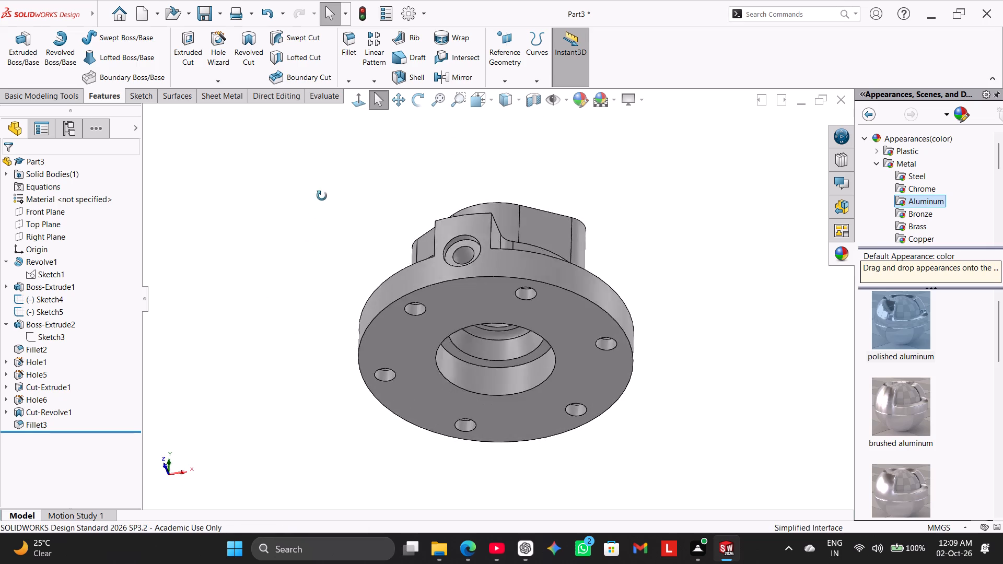
pyautogui.moveTo(322, 196); pyautogui.dragTo(312, 262, button='middle')
pyautogui.moveTo(267, 339); pyautogui.dragTo(400, 232, button='right')
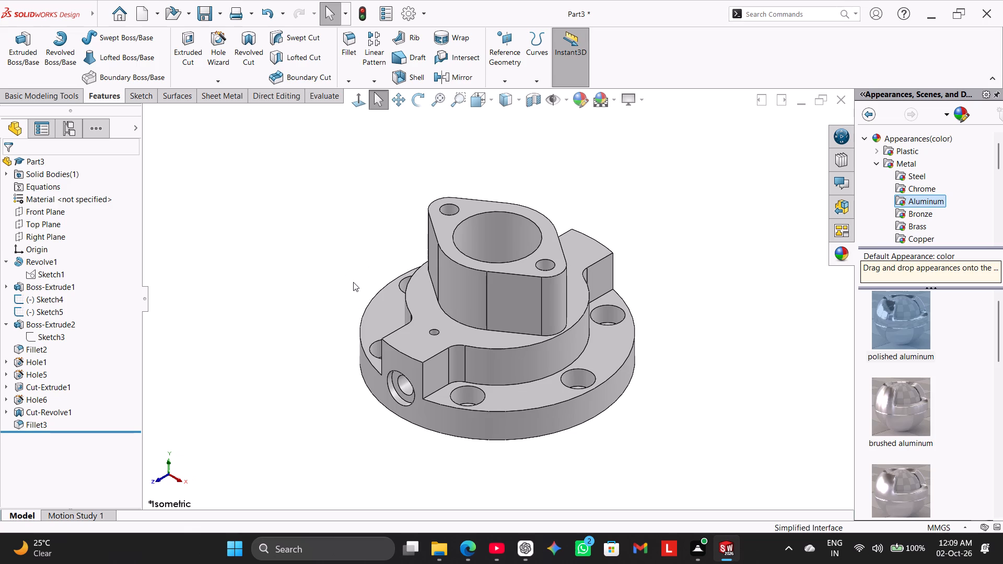
# Colour the entire part red (RGB 255, 0, 0) and set it in isometric view.
pyautogui.click(844, 135)
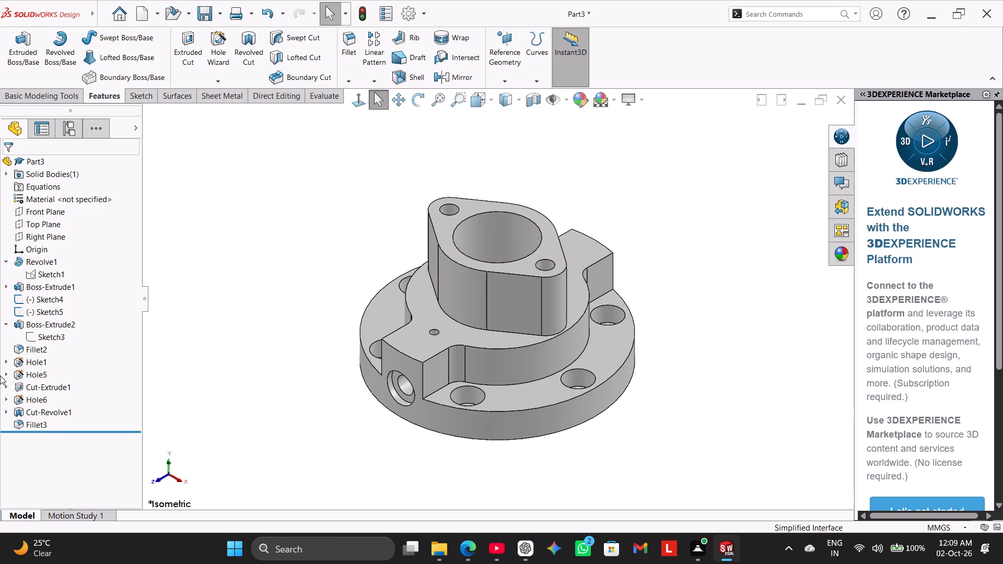
pyautogui.click(579, 97)
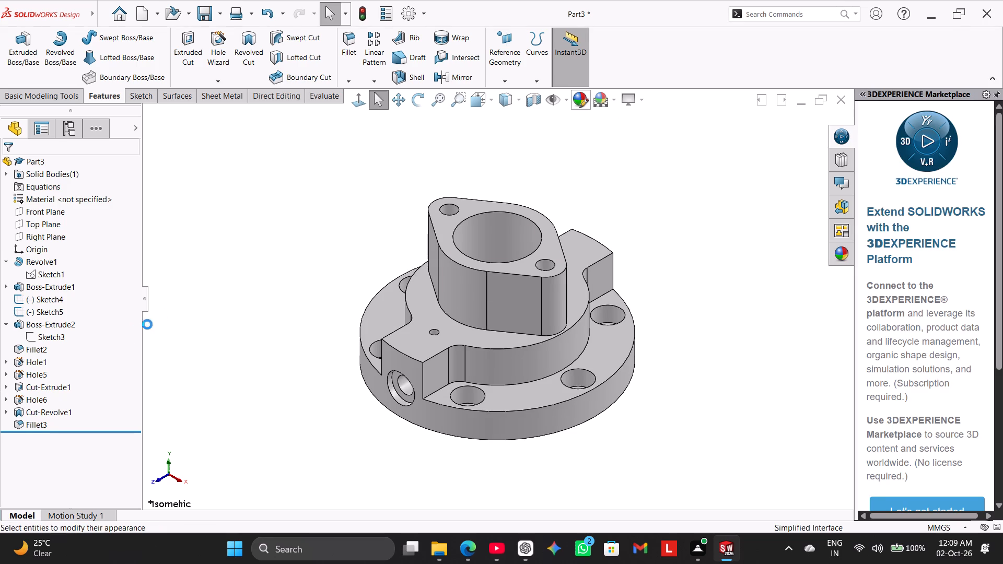
pyautogui.moveTo(137, 263); pyautogui.dragTo(152, 363)
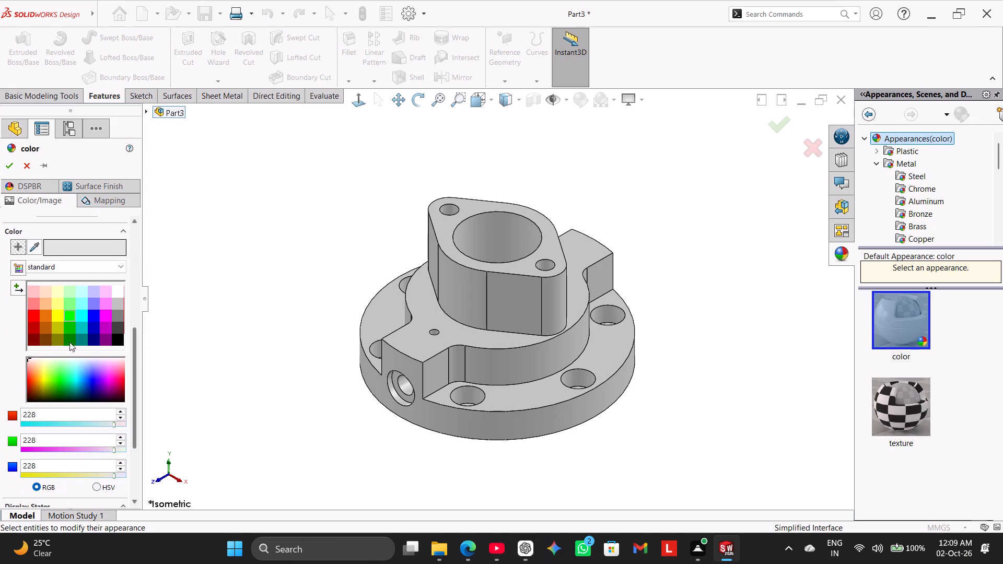
pyautogui.click(31, 316)
pyautogui.click(6, 163)
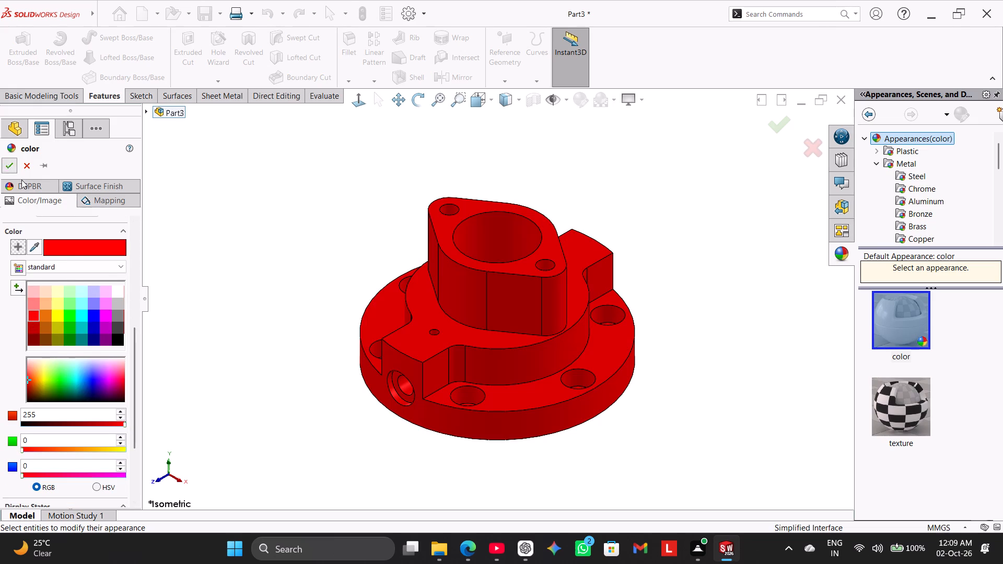
pyautogui.click(269, 300)
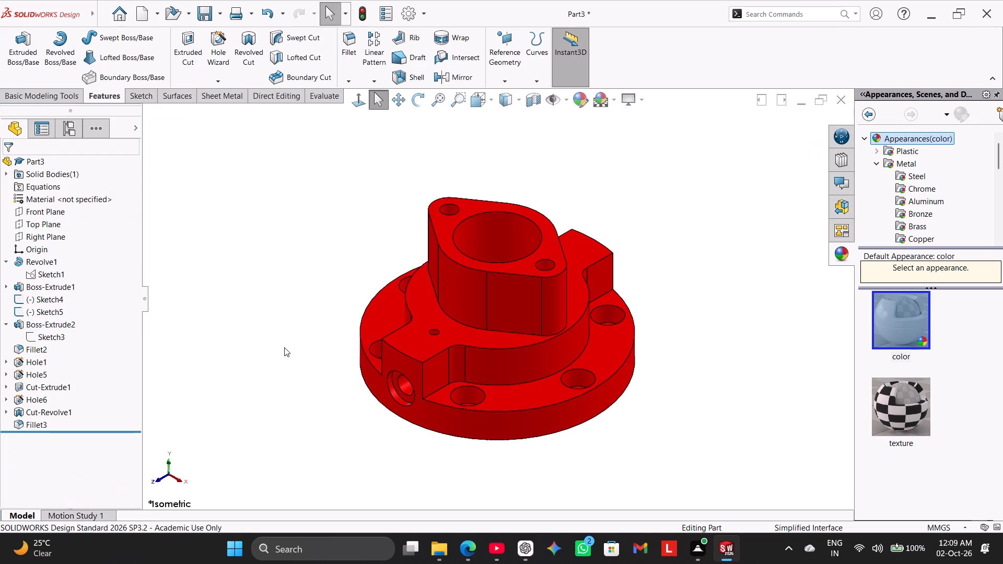
pyautogui.moveTo(275, 371); pyautogui.dragTo(310, 370, button='middle')
pyautogui.moveTo(278, 370); pyautogui.dragTo(348, 263, button='right')
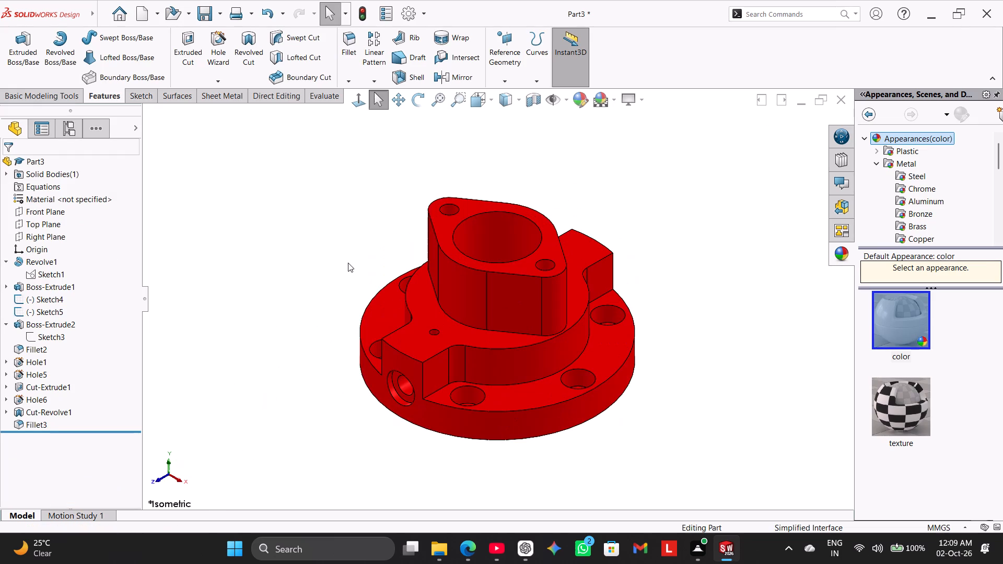
pyautogui.moveTo(348, 263); pyautogui.dragTo(351, 259, button='right')
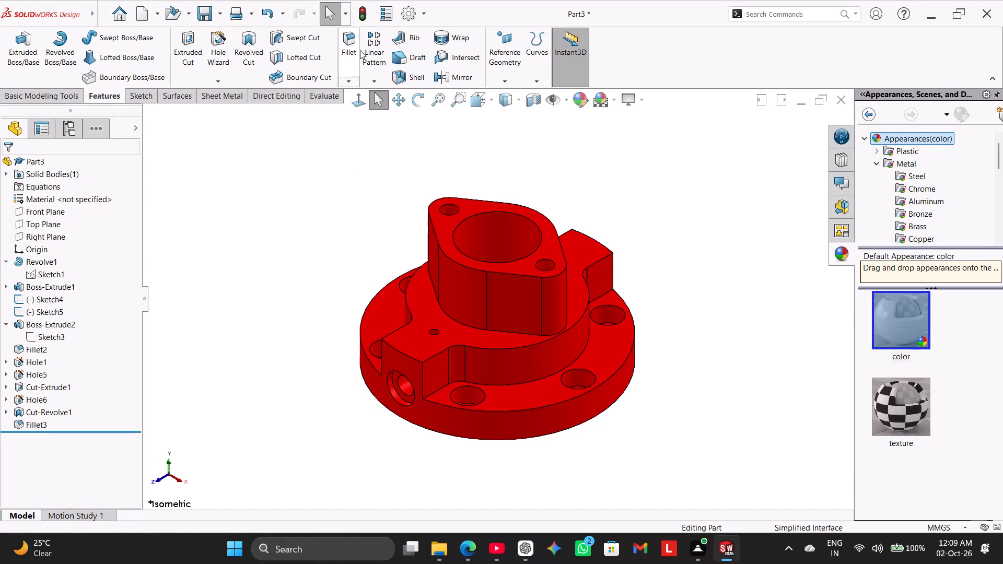
# Save the part in the Internship Works folder under the name Rotary Flange Housing.
pyautogui.click(218, 13)
pyautogui.click(233, 43)
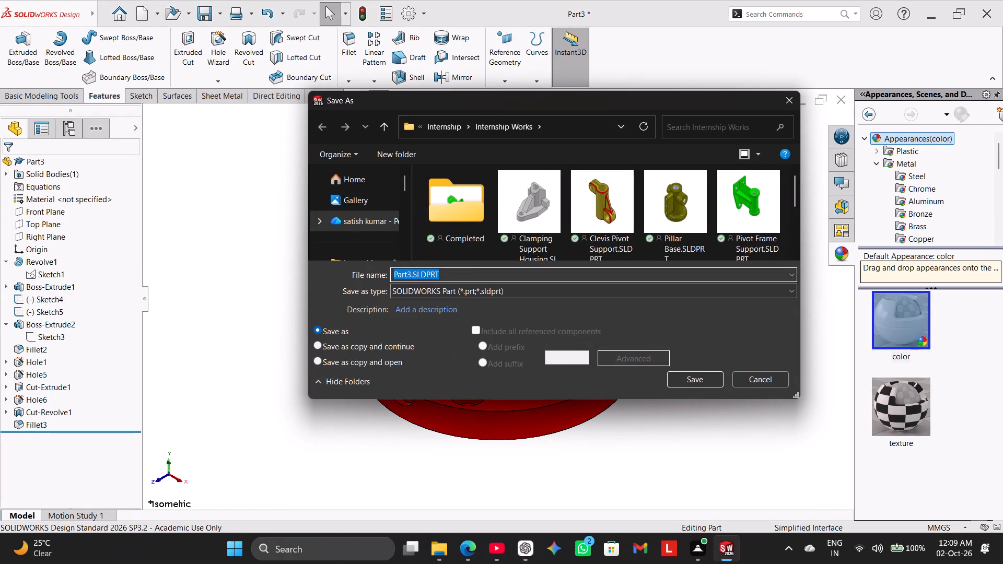
pyautogui.hotkey('ctrl', 'v')
pyautogui.click(689, 380)
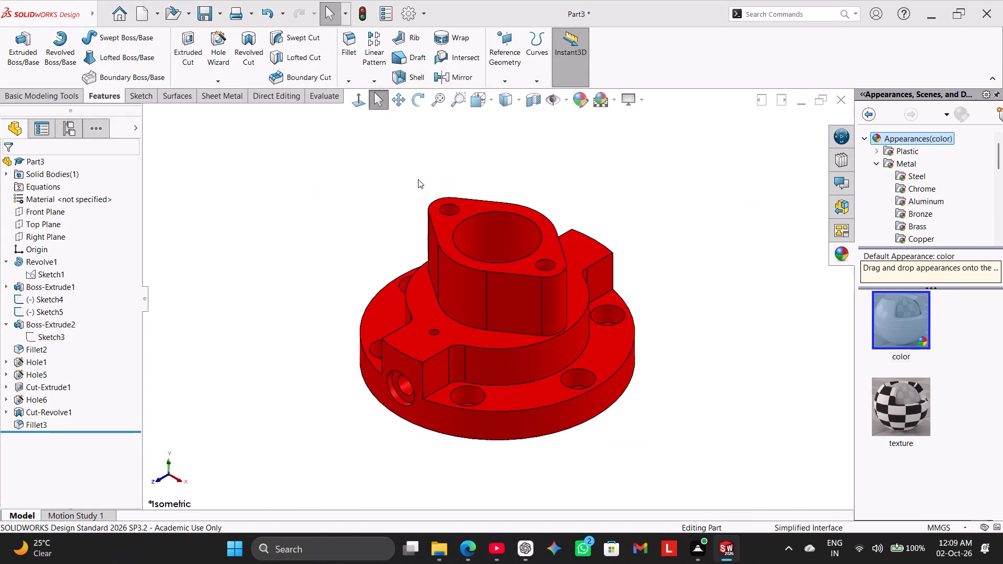
# Save a copy of Rotary Flange Housing in Adobe Portable Document Format (PDF).
pyautogui.click(218, 10)
pyautogui.click(230, 43)
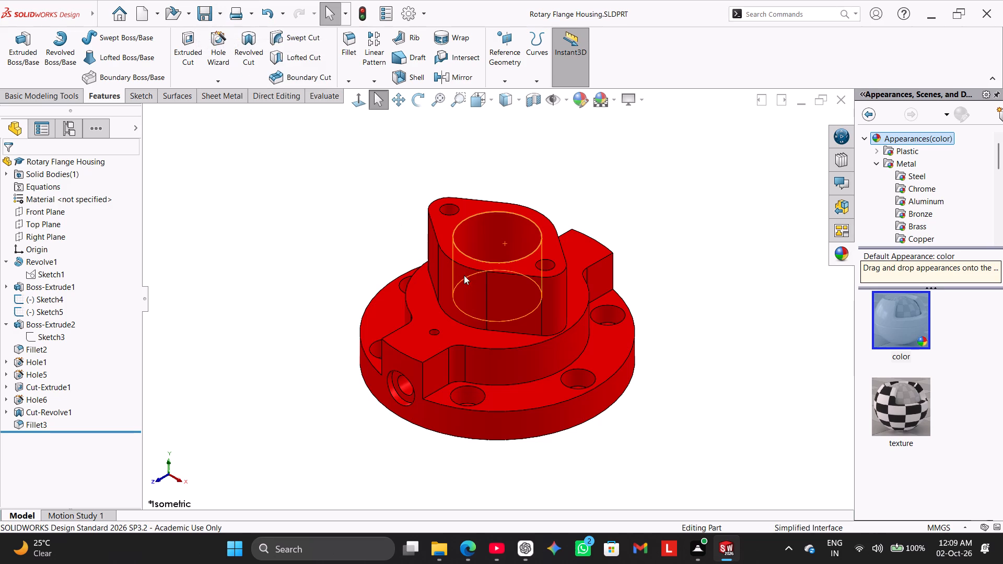
pyautogui.click(503, 294)
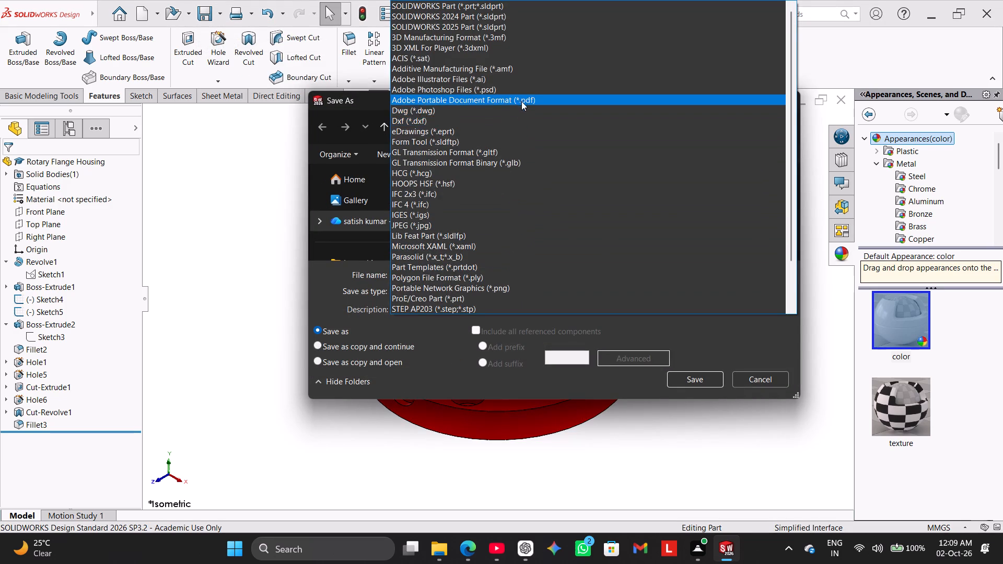
pyautogui.click(522, 100)
pyautogui.click(709, 400)
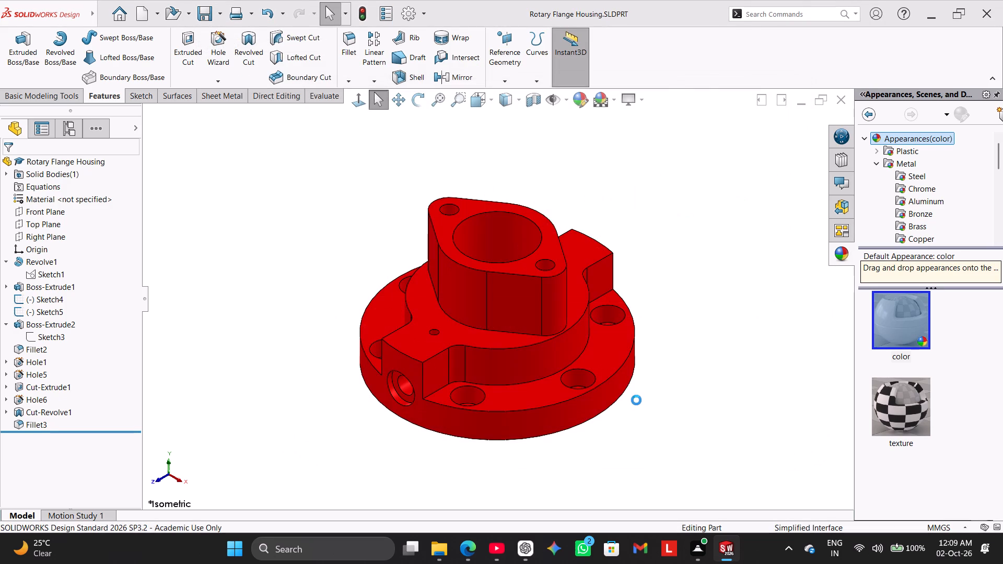
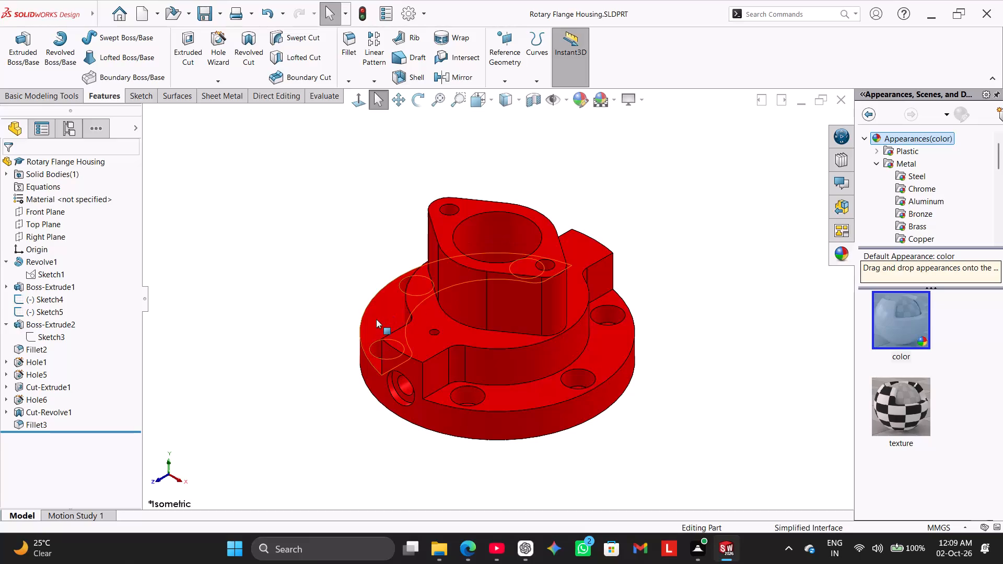
# Examine the flange housing's internal bores and holes using temporary section views through the Right Plane and the Front Plane.
pyautogui.moveTo(320, 295); pyautogui.dragTo(460, 176, button='right')
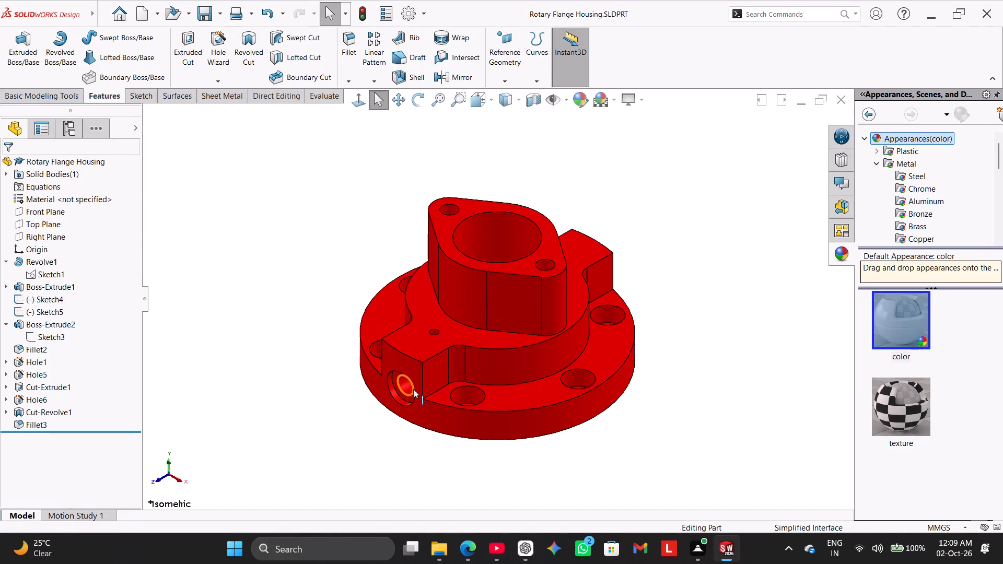
pyautogui.moveTo(372, 453); pyautogui.dragTo(289, 394, button='middle')
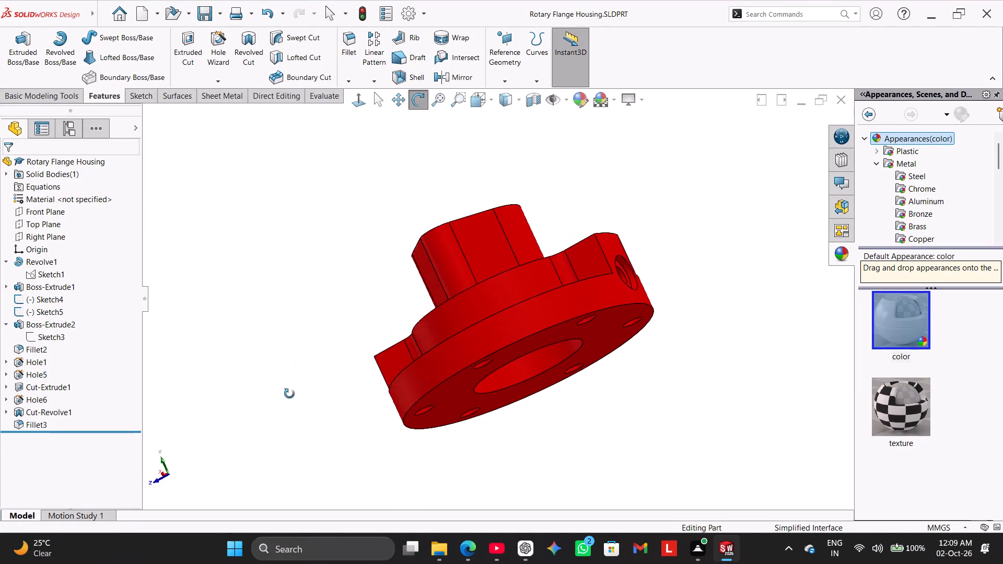
pyautogui.moveTo(289, 394); pyautogui.dragTo(309, 417, button='middle')
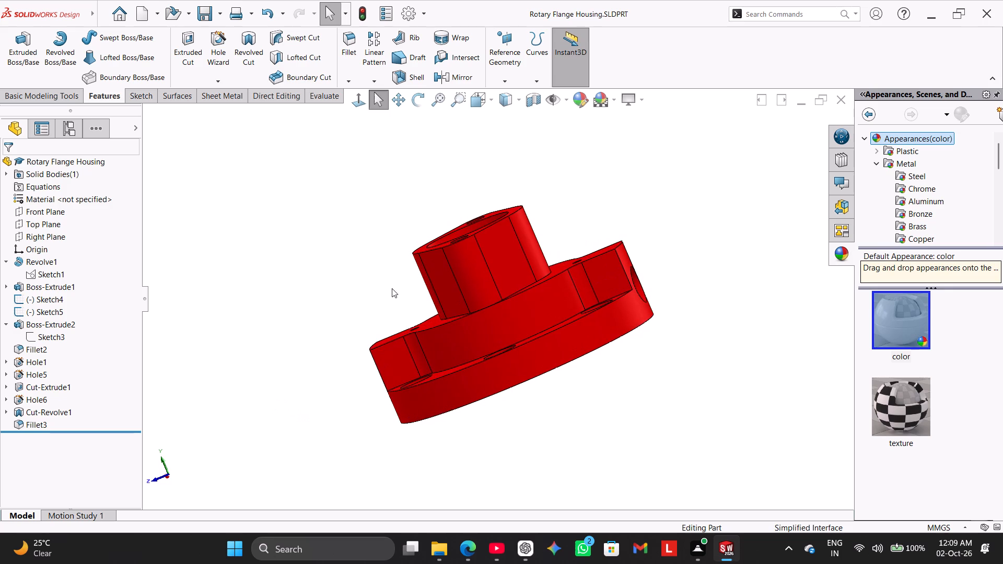
pyautogui.click(530, 101)
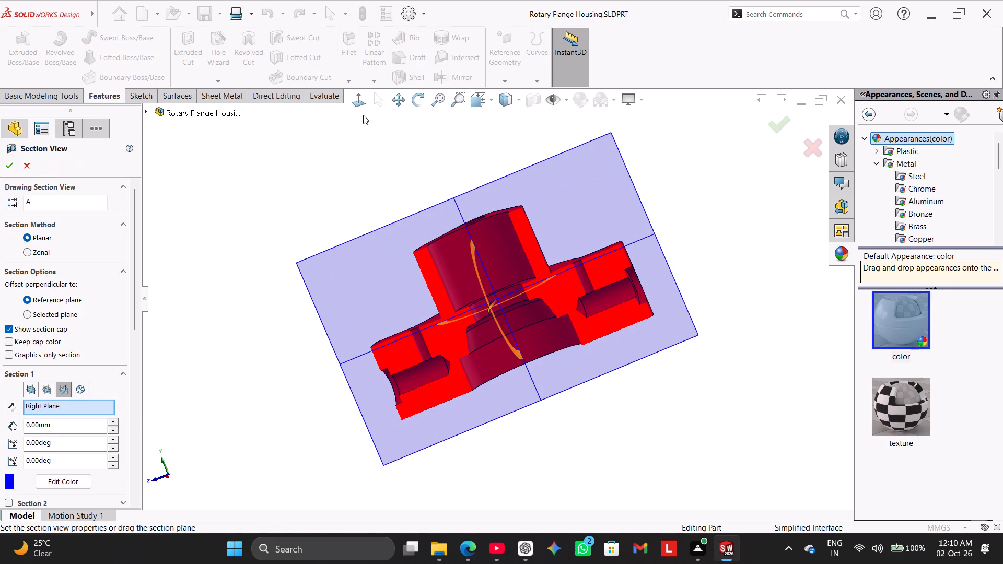
pyautogui.click(359, 93)
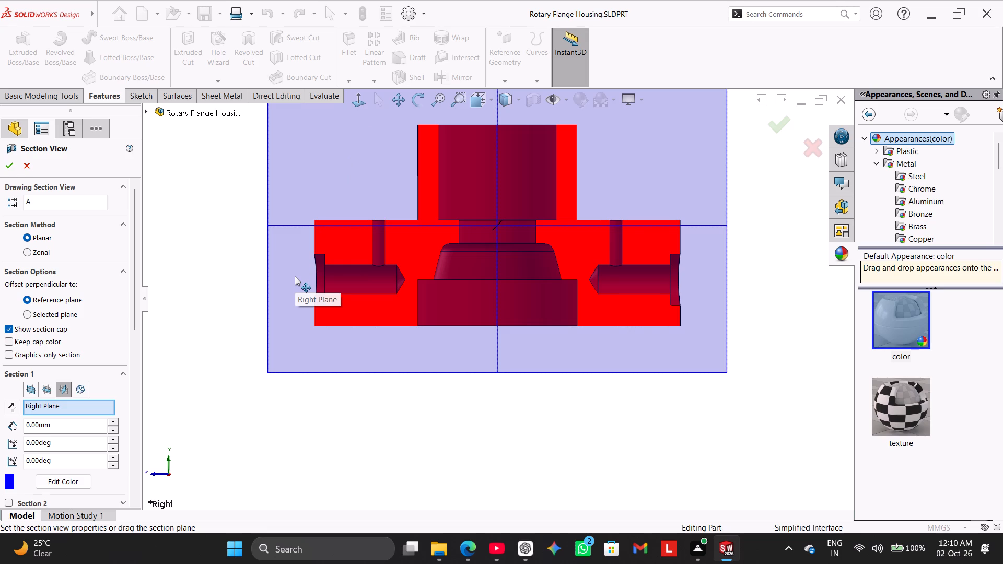
pyautogui.click(33, 393)
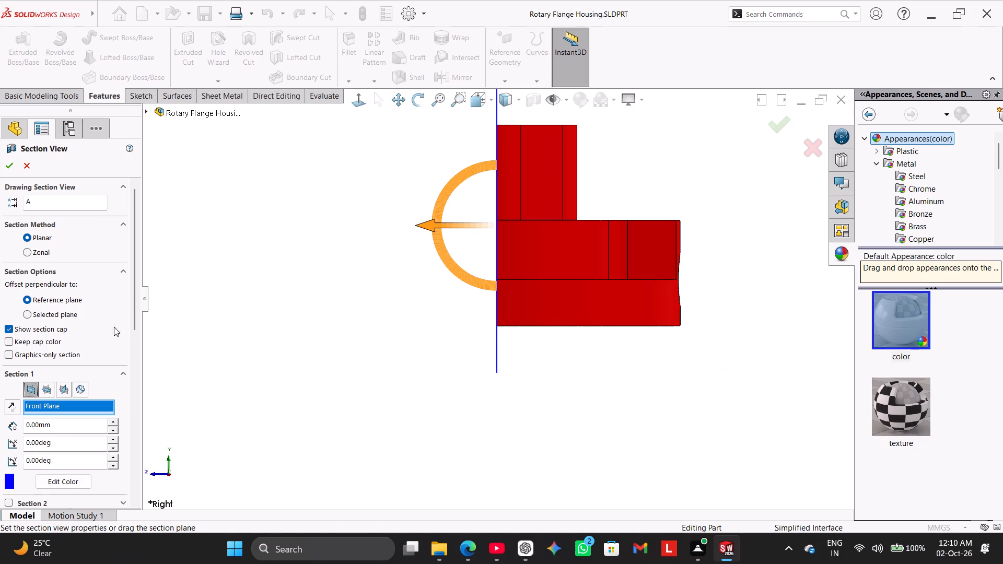
pyautogui.click(361, 104)
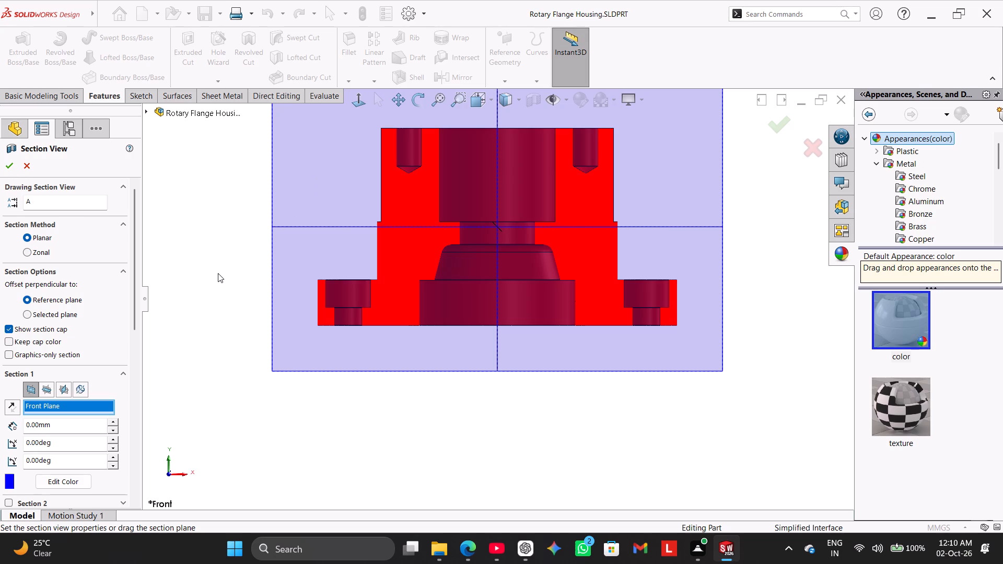
pyautogui.click(31, 163)
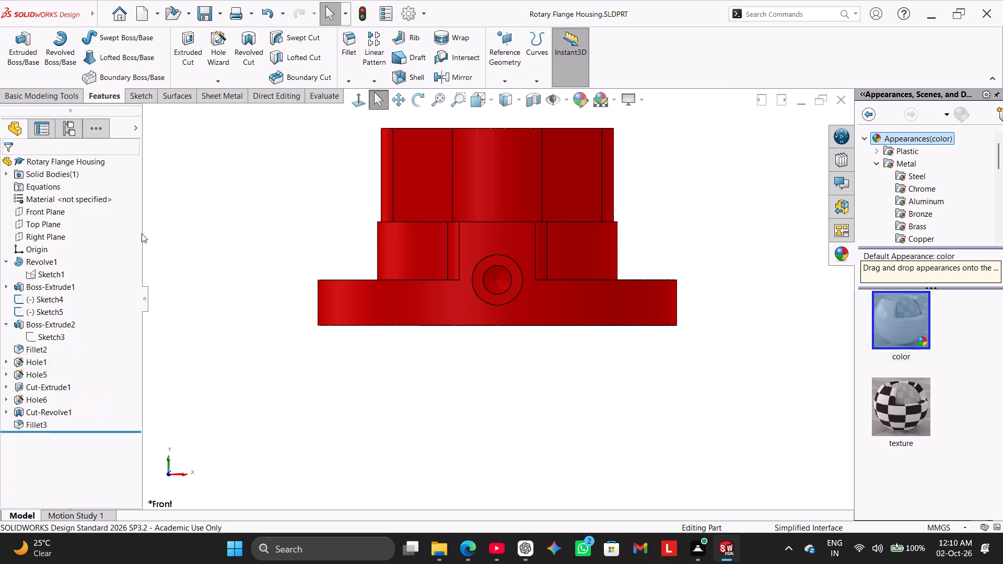
# Start a new sketch on the Top Plane of the flange housing.
pyautogui.scroll(2, 254, 272)
pyautogui.click(46, 211)
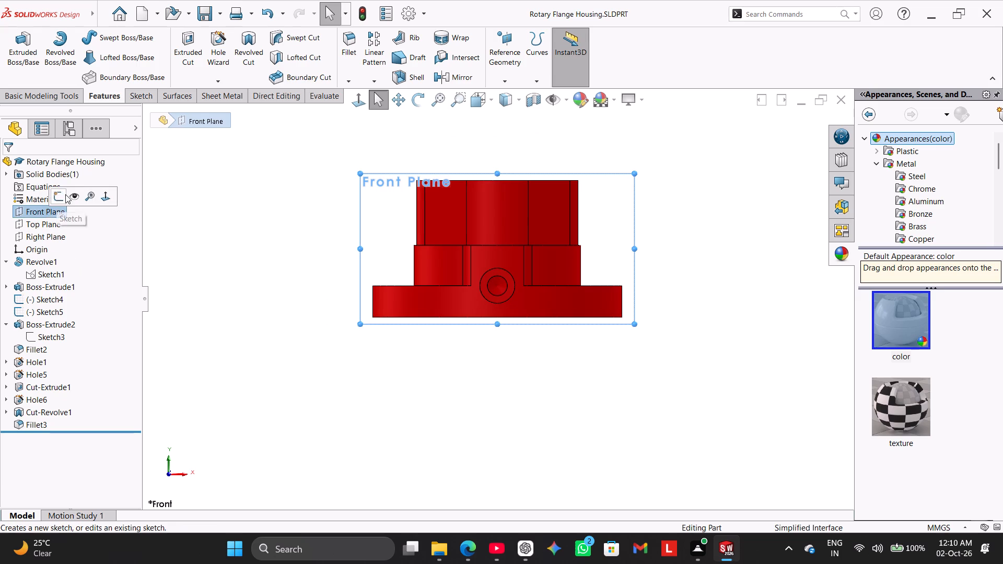
pyautogui.click(51, 226)
pyautogui.click(64, 205)
pyautogui.click(244, 290)
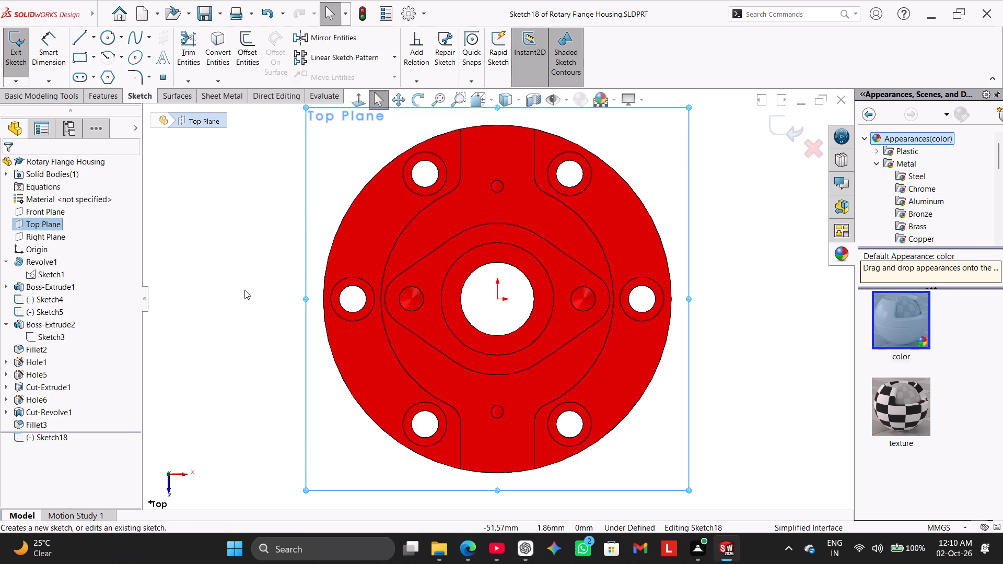
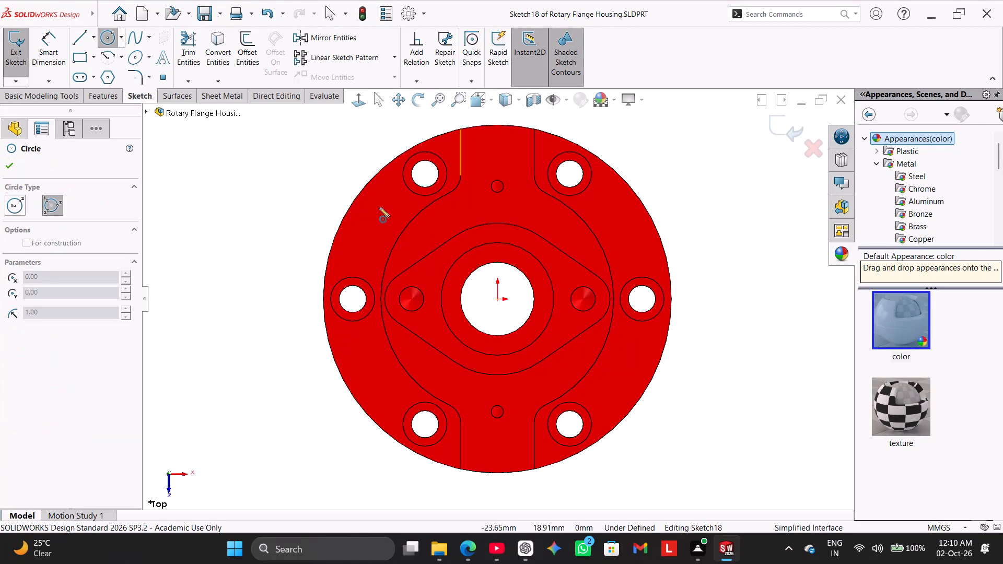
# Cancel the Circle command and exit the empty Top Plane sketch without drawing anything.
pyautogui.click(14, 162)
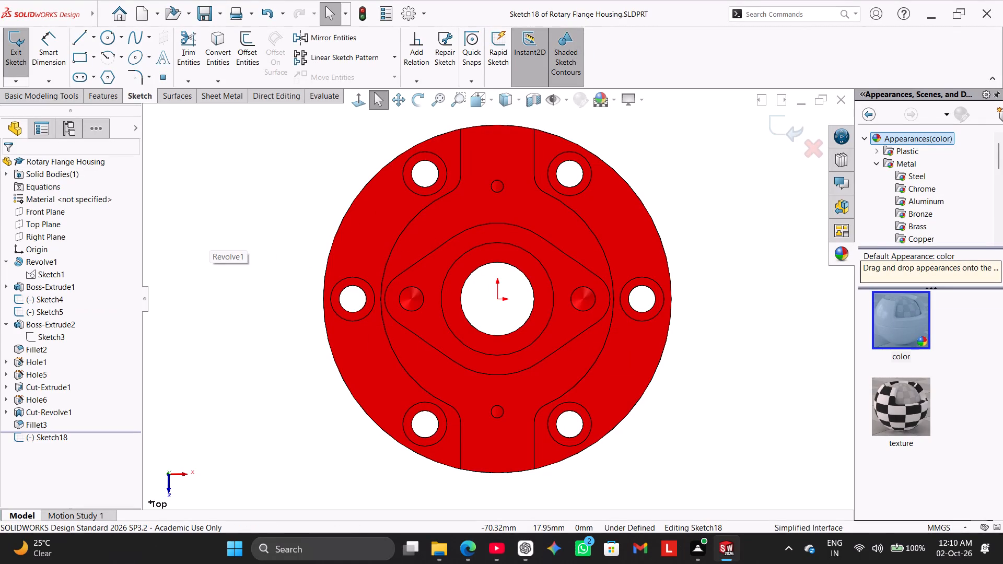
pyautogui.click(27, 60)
# Examine the flange housing's exterior from several angles, finishing in the isometric view.
pyautogui.moveTo(232, 291); pyautogui.dragTo(375, 192, button='right')
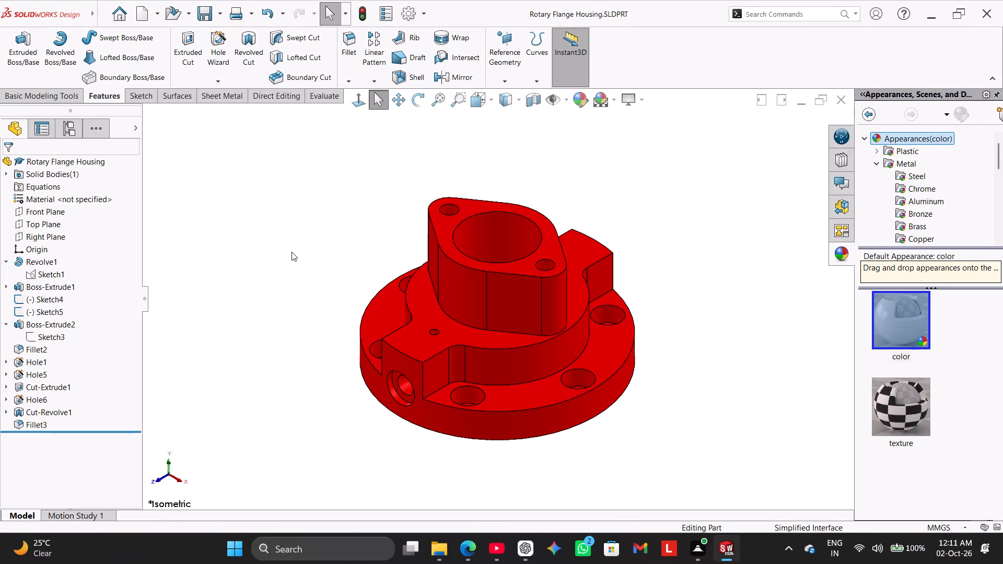
pyautogui.moveTo(326, 272); pyautogui.dragTo(342, 311, button='middle')
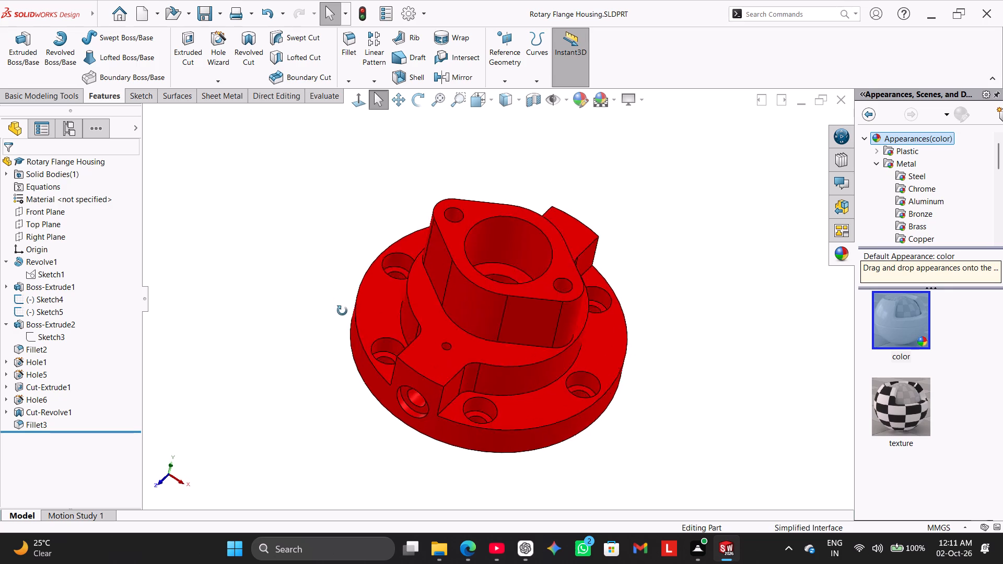
pyautogui.moveTo(342, 311); pyautogui.dragTo(112, 492, button='middle')
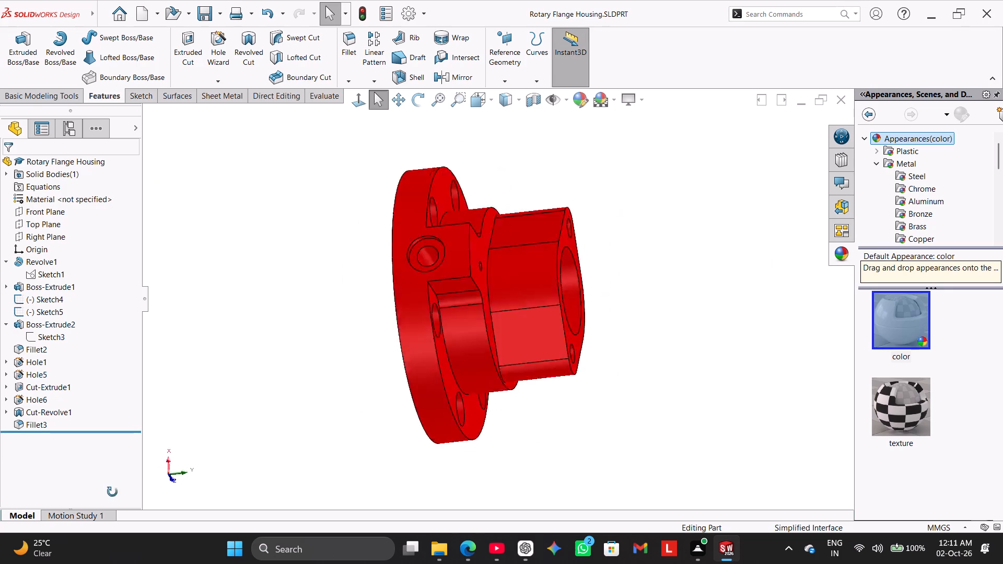
pyautogui.moveTo(112, 492); pyautogui.dragTo(419, 486, button='middle')
pyautogui.moveTo(287, 374); pyautogui.dragTo(451, 243, button='right')
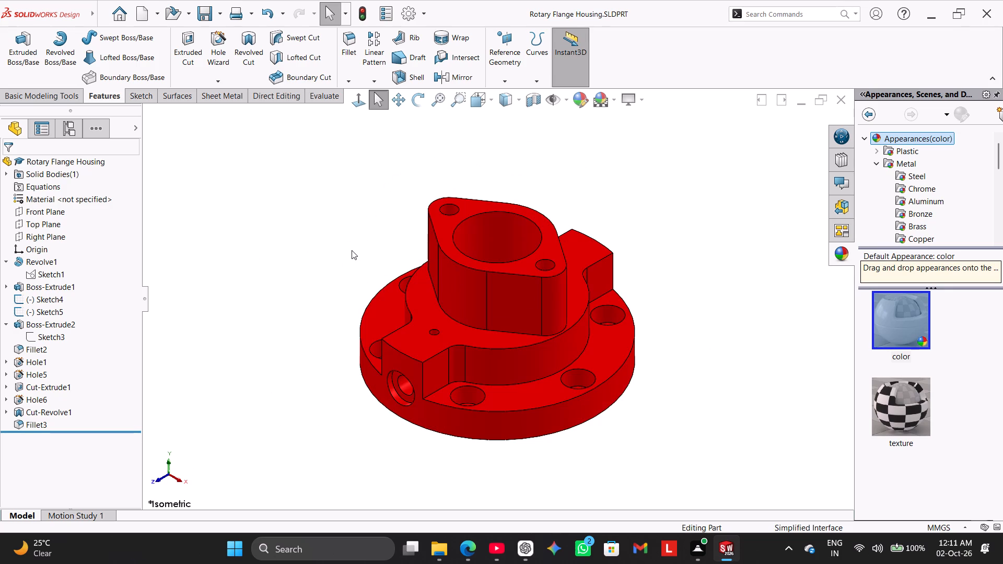
pyautogui.moveTo(336, 264); pyautogui.dragTo(462, 172, button='right')
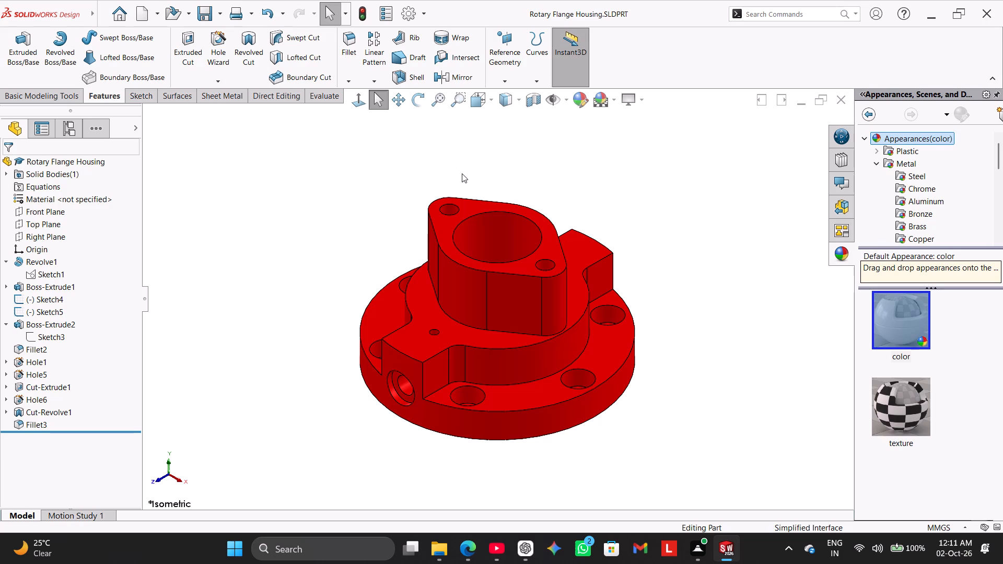
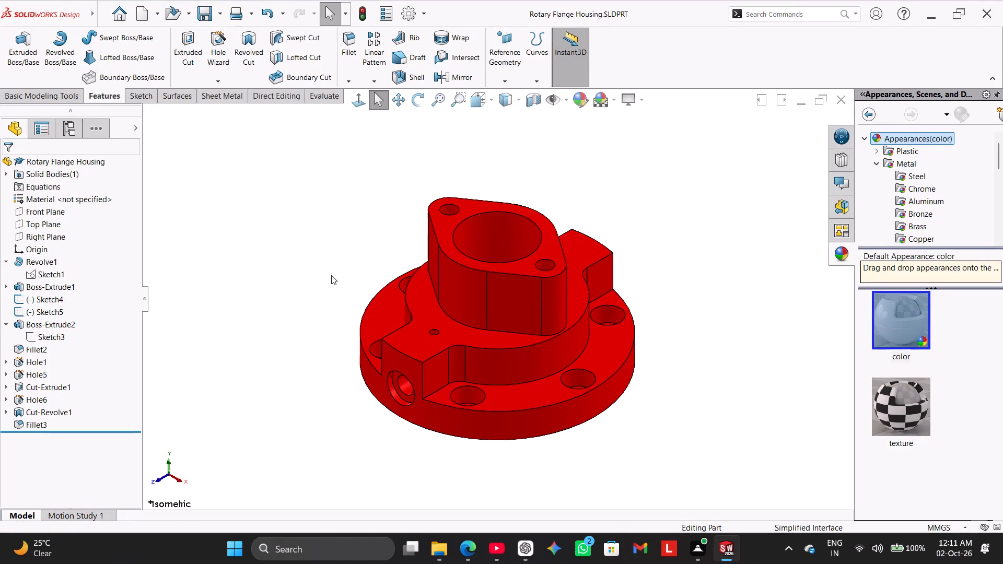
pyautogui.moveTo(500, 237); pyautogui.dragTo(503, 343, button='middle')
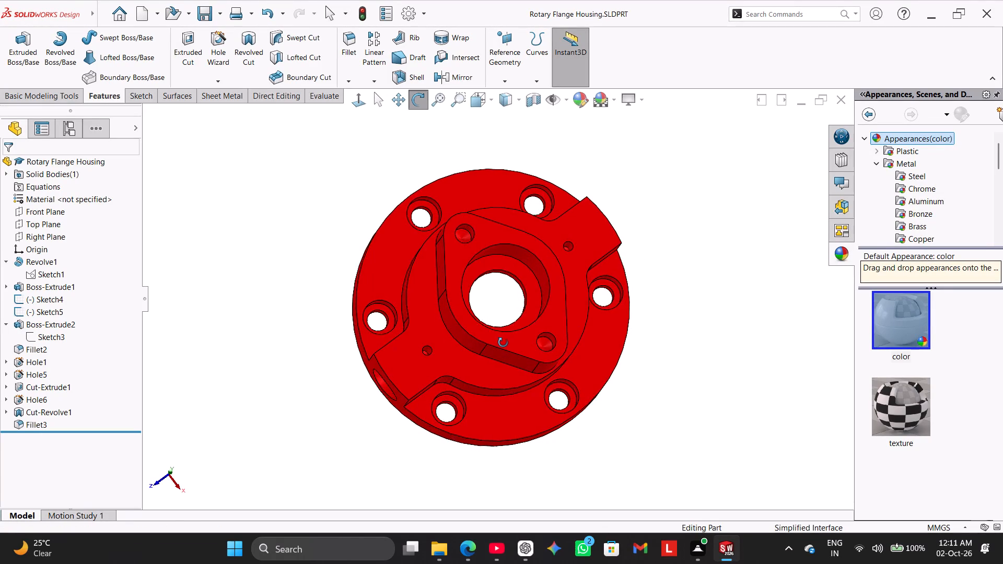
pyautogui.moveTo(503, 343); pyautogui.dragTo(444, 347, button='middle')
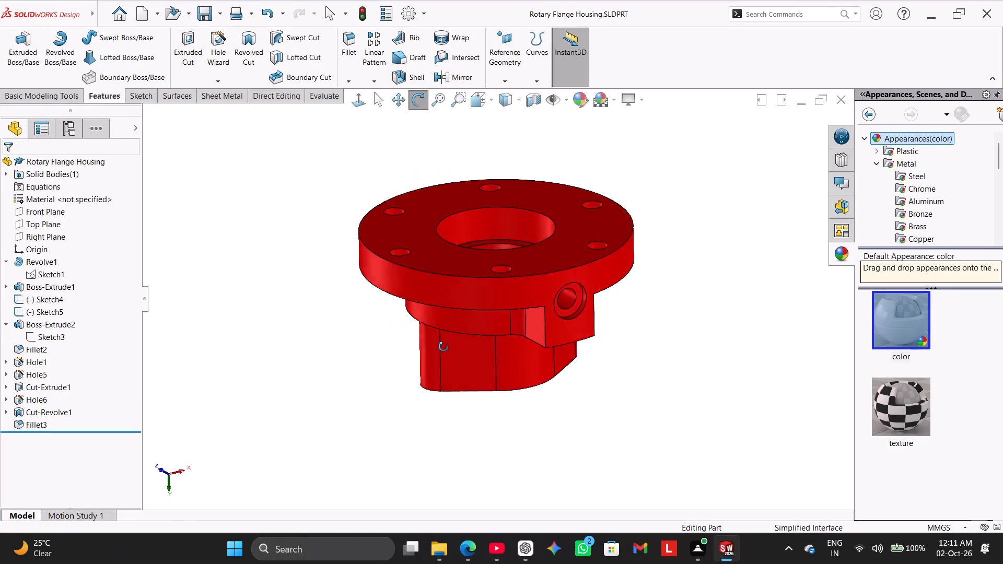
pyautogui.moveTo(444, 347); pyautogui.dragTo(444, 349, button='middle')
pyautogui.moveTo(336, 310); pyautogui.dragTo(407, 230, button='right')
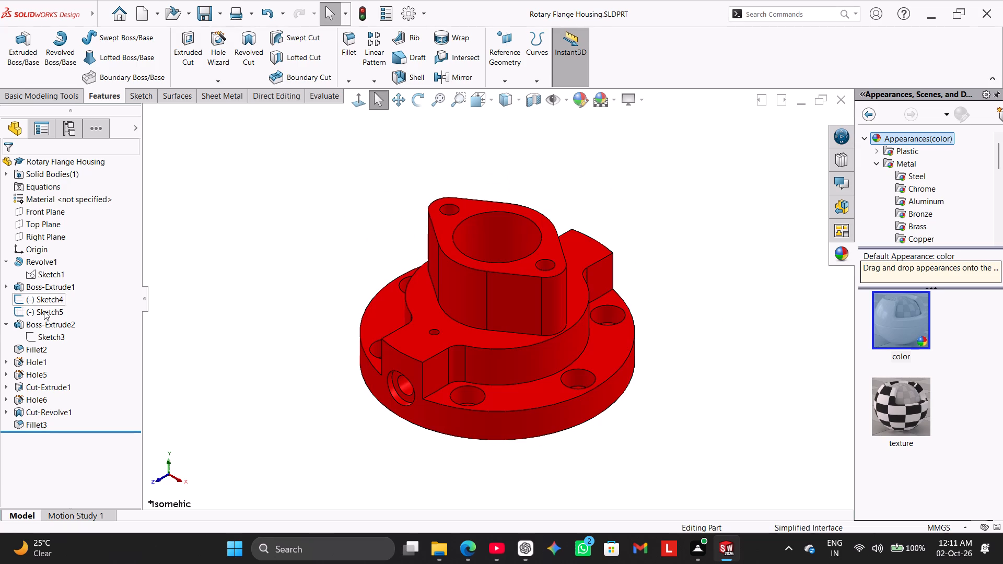
# Collapse the expanded Boss-Extrude2 and Revolve1 features in the feature tree.
pyautogui.click(8, 325)
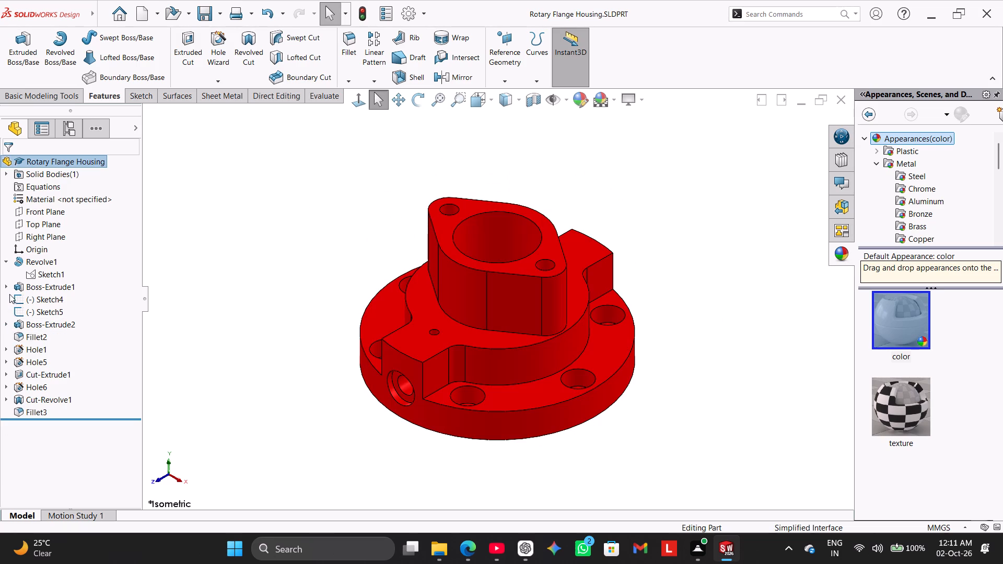
pyautogui.click(6, 261)
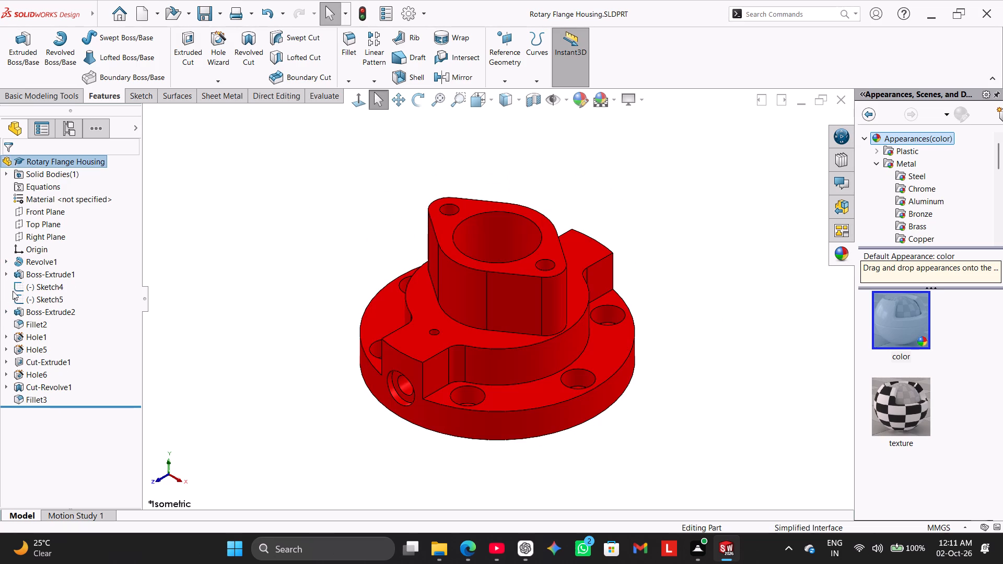
pyautogui.click(6, 275)
pyautogui.click(6, 275)
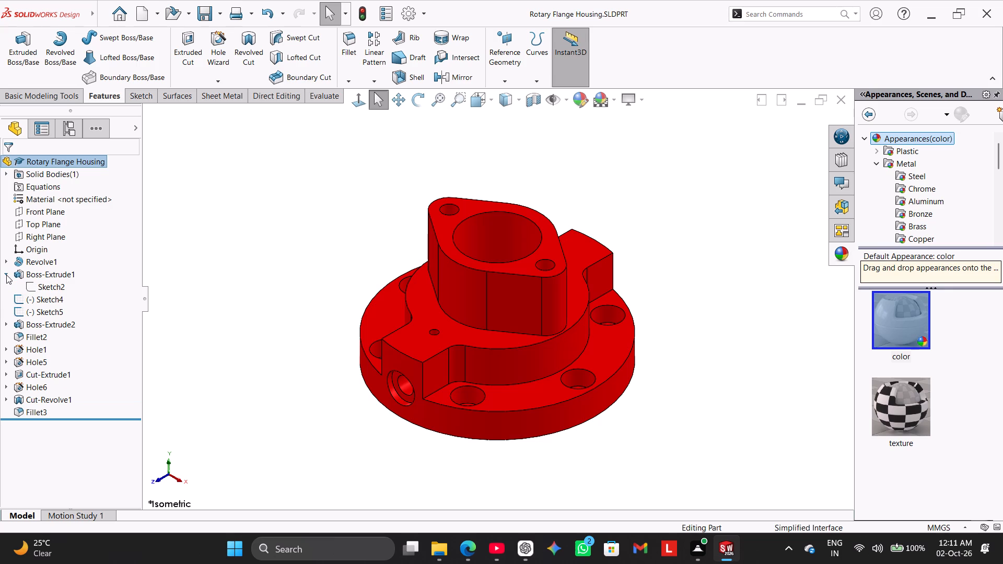
# Open the unused Sketch4 for editing, check that it is empty, and exit it so it is removed from the part.
pyautogui.click(35, 286)
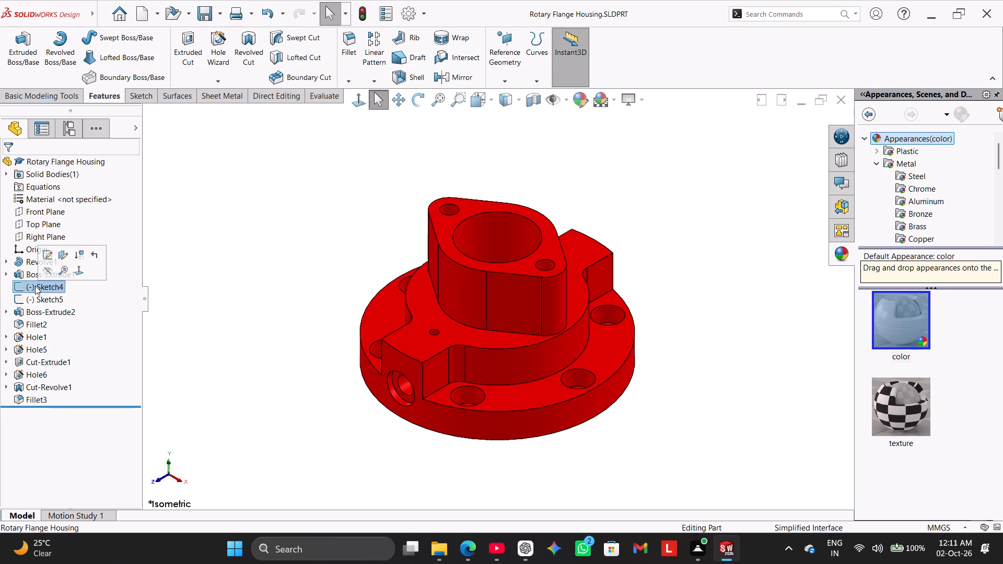
pyautogui.click(47, 255)
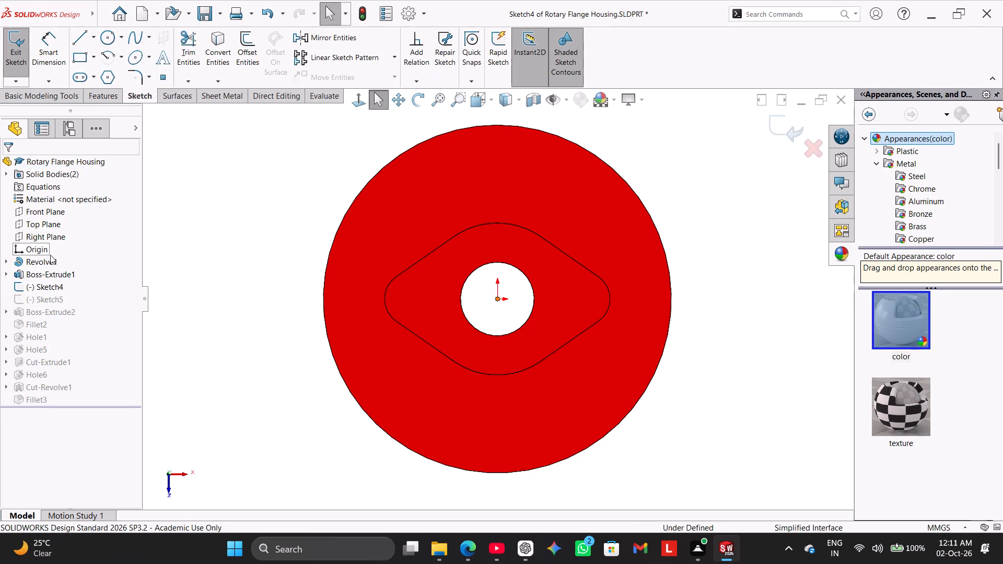
pyautogui.click(278, 281)
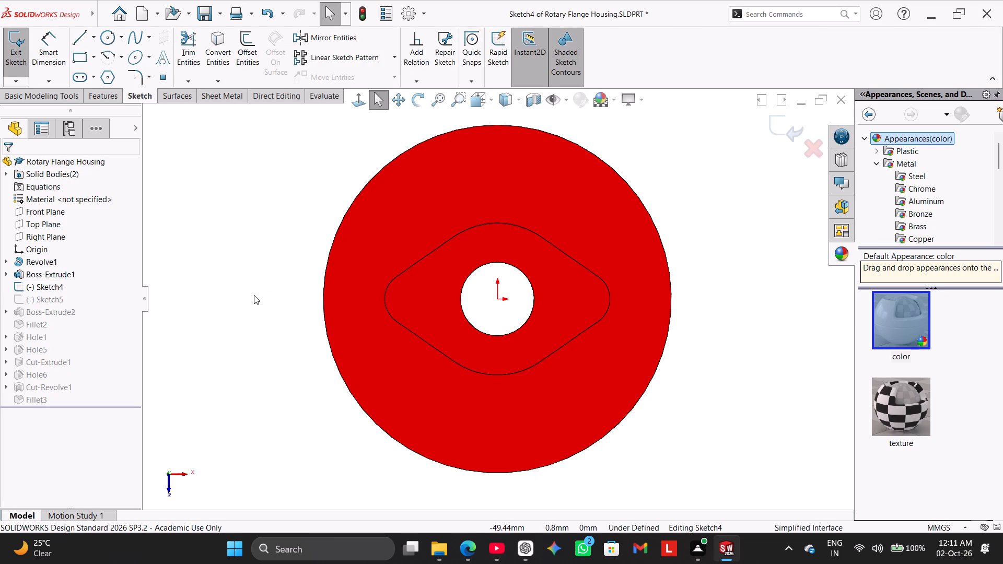
pyautogui.moveTo(254, 296); pyautogui.dragTo(250, 336, button='middle')
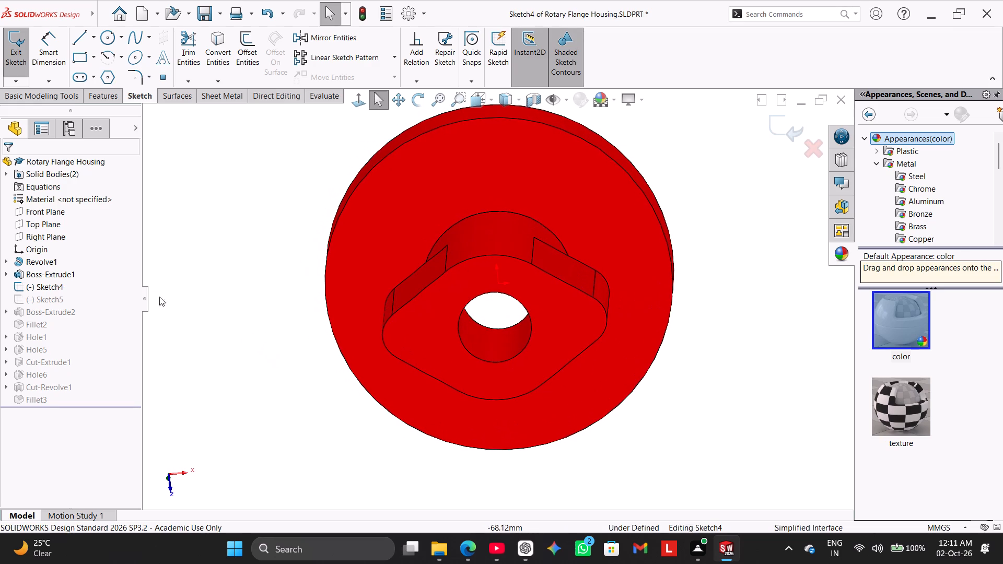
pyautogui.click(52, 285)
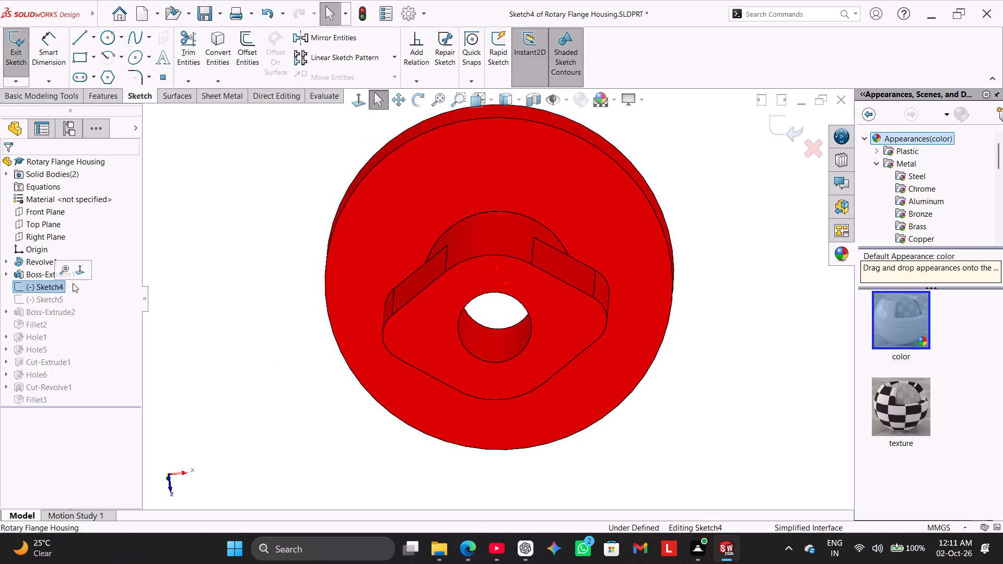
pyautogui.click(144, 283)
pyautogui.click(19, 45)
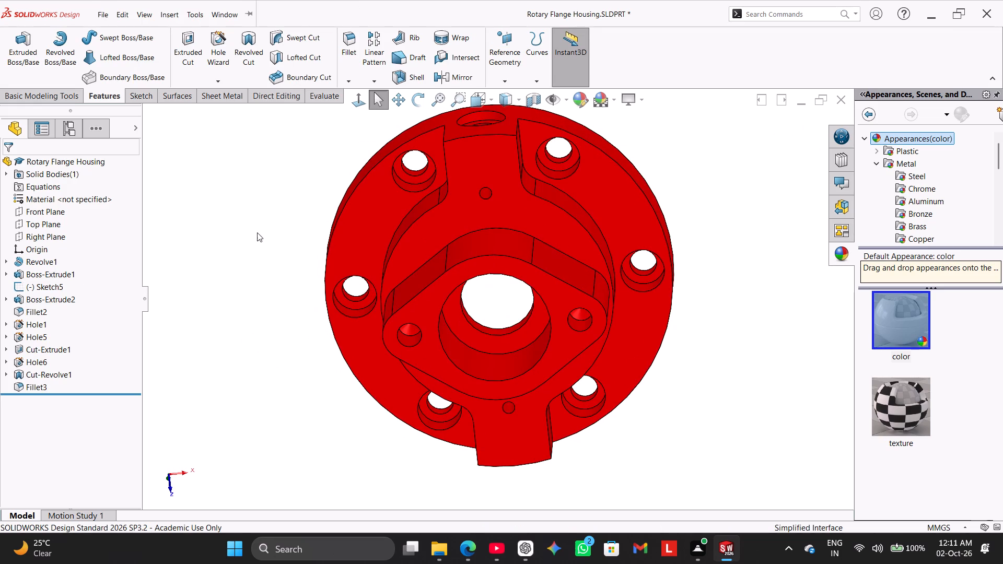
# Remove the empty Sketch5 by opening it for editing and exiting it, and restore the isometric view.
pyautogui.click(45, 290)
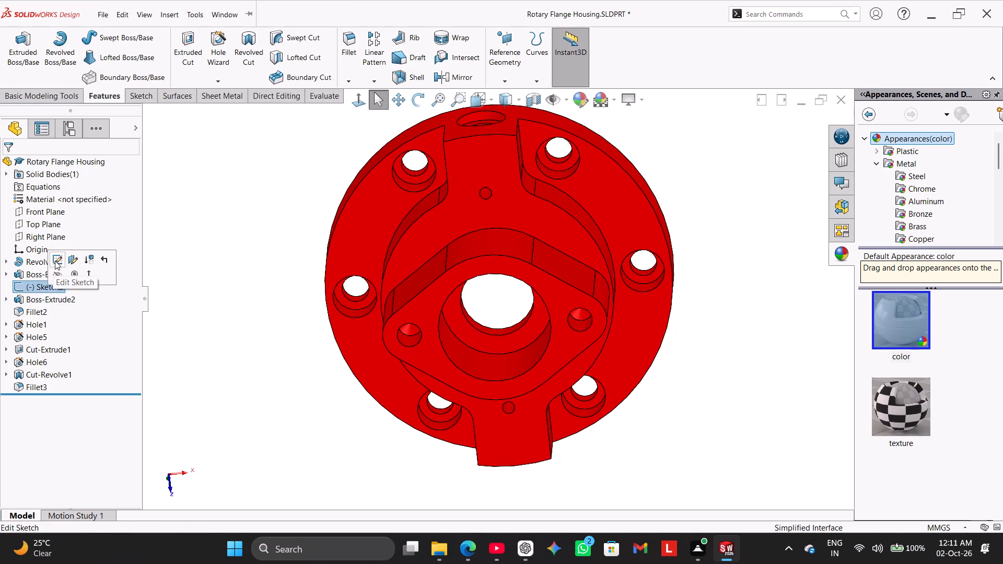
pyautogui.click(55, 261)
pyautogui.click(218, 356)
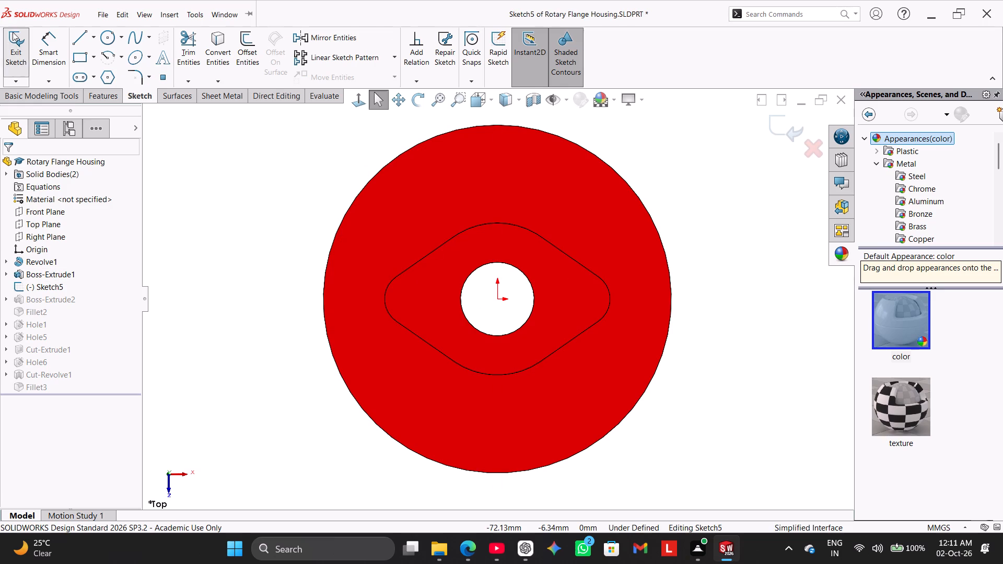
pyautogui.click(15, 42)
pyautogui.click(176, 287)
pyautogui.moveTo(197, 349); pyautogui.dragTo(361, 220, button='right')
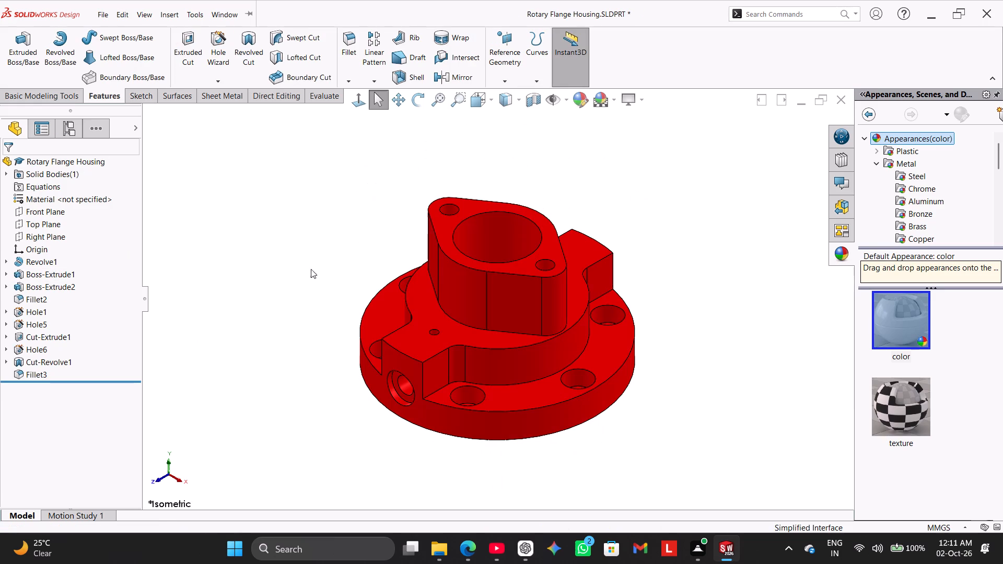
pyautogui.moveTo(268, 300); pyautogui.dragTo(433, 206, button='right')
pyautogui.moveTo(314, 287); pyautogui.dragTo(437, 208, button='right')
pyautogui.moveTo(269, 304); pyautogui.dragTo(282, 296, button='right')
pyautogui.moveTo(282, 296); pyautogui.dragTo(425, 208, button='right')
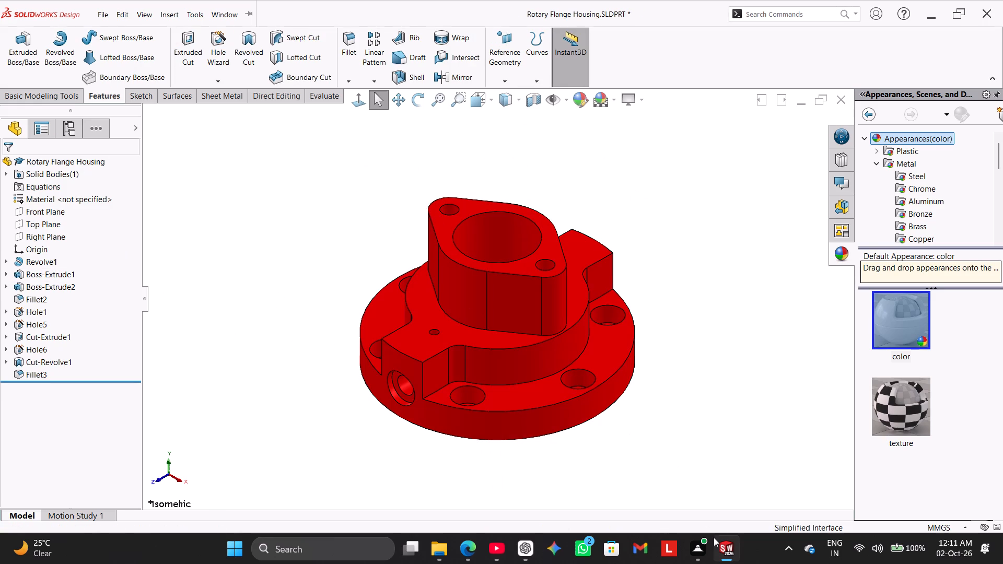